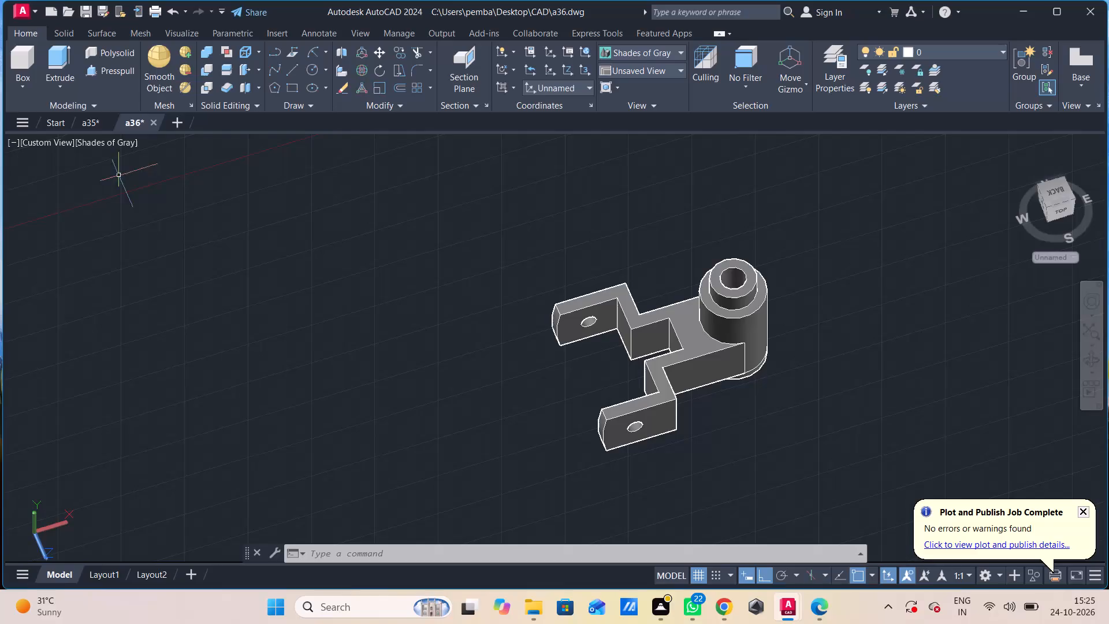
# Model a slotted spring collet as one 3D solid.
# Start a new blank drawing and set its viewport to the Right view.
pyautogui.click(180, 117)
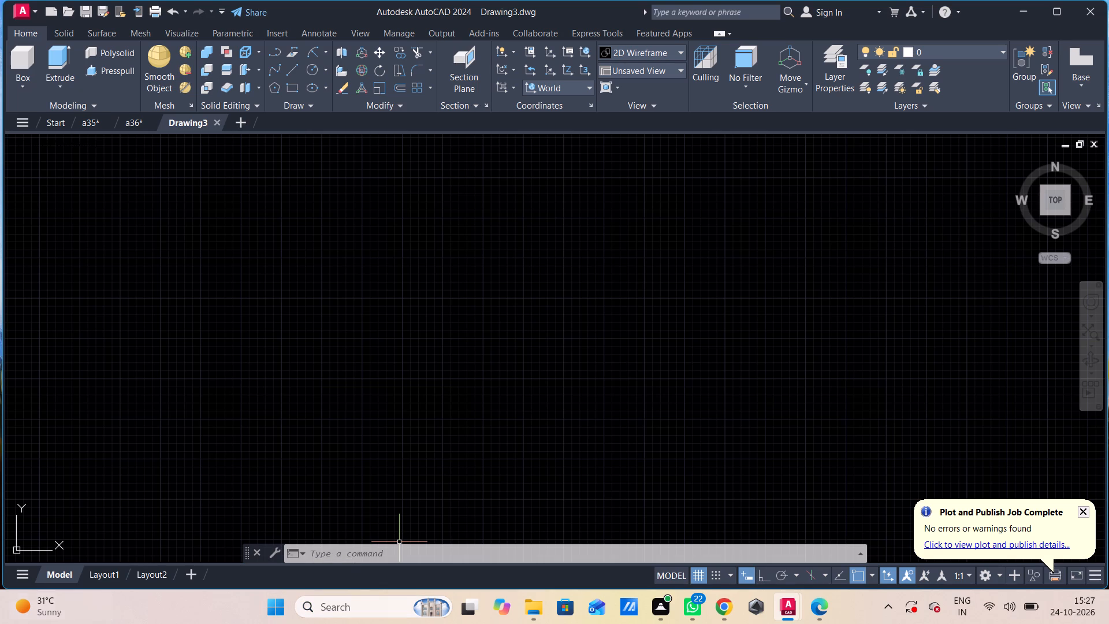
pyautogui.click(25, 144)
pyautogui.click(62, 225)
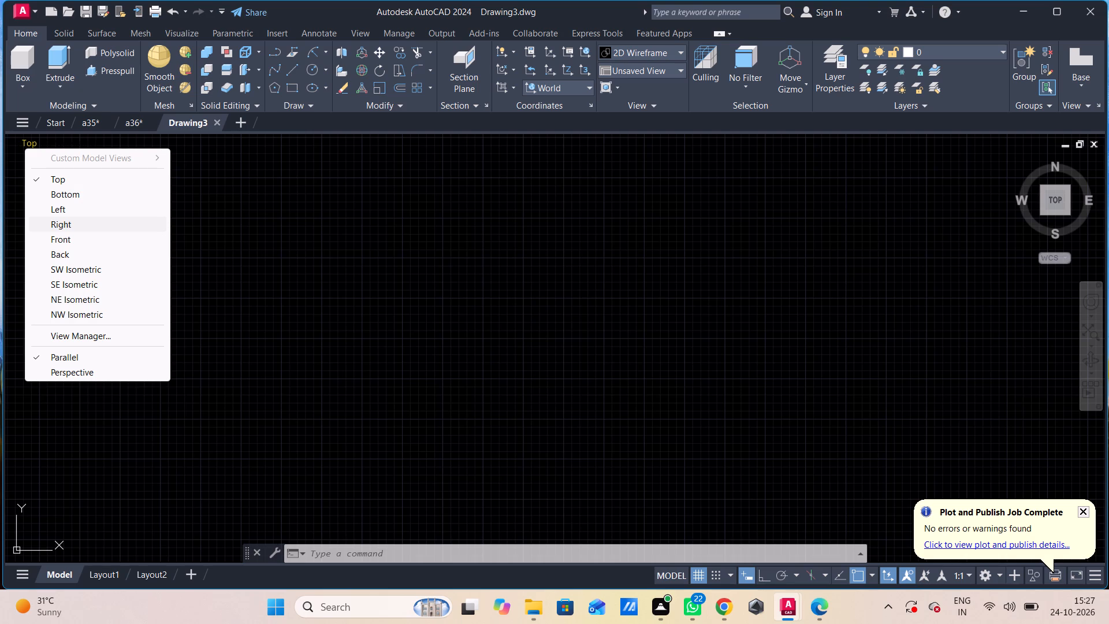
# Draw a circle of radius 20 in open space, up and to the positive X side of the origin.
pyautogui.moveTo(554, 332); pyautogui.dragTo(418, 440, button='middle')
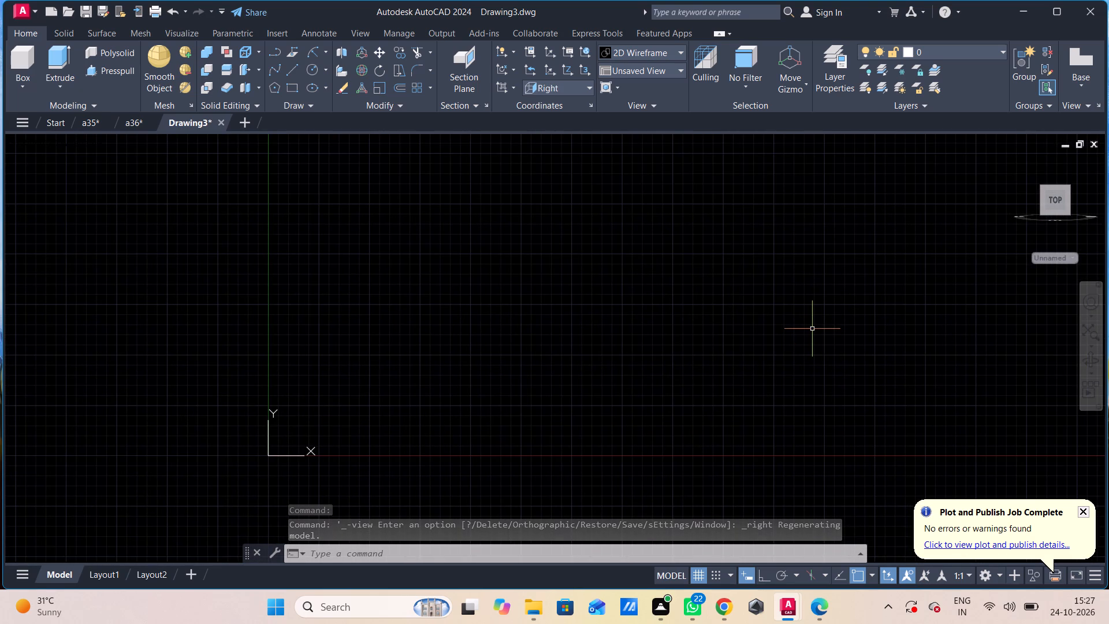
pyautogui.press('c')
pyautogui.press('space')
pyautogui.click(735, 331)
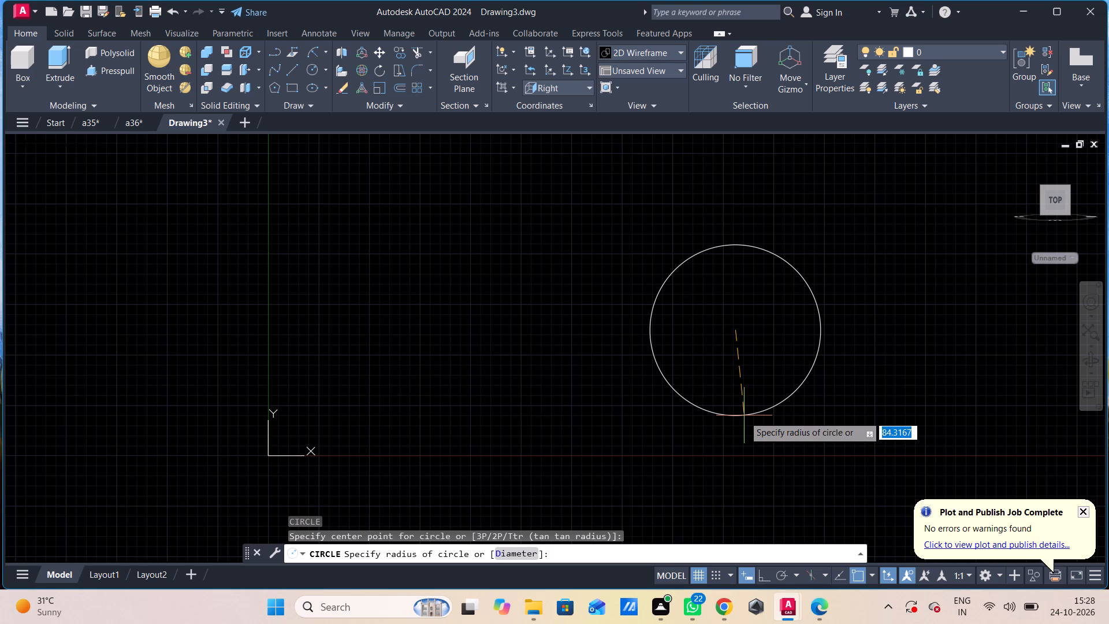
pyautogui.write('20')
pyautogui.press('Return')
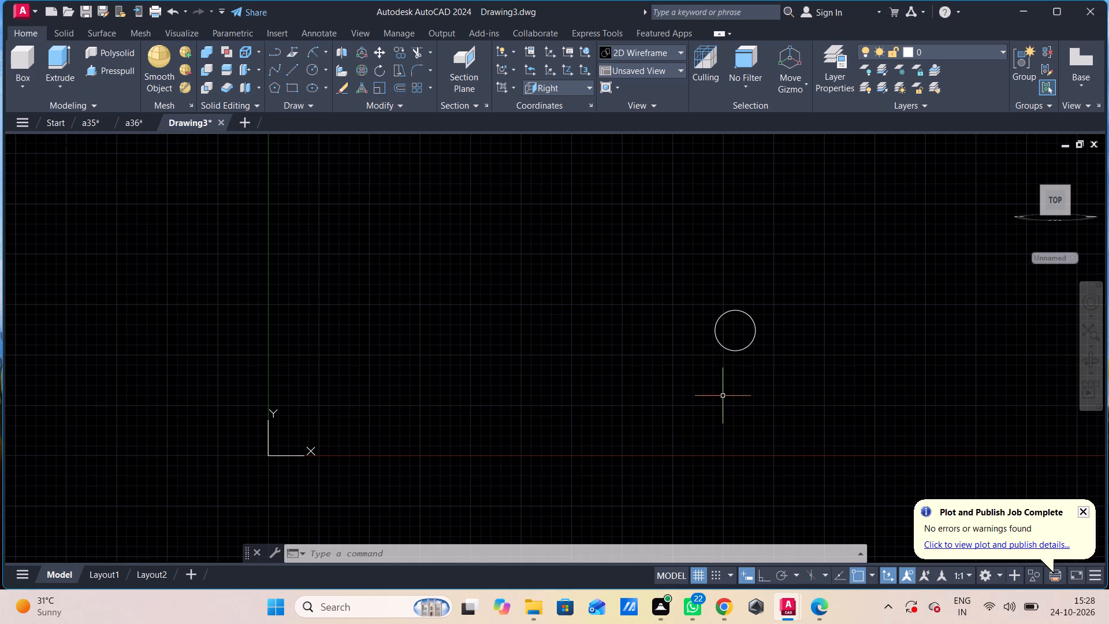
# Draw a circle of radius 6.5 concentric with the radius 20 circle.
pyautogui.write('c')
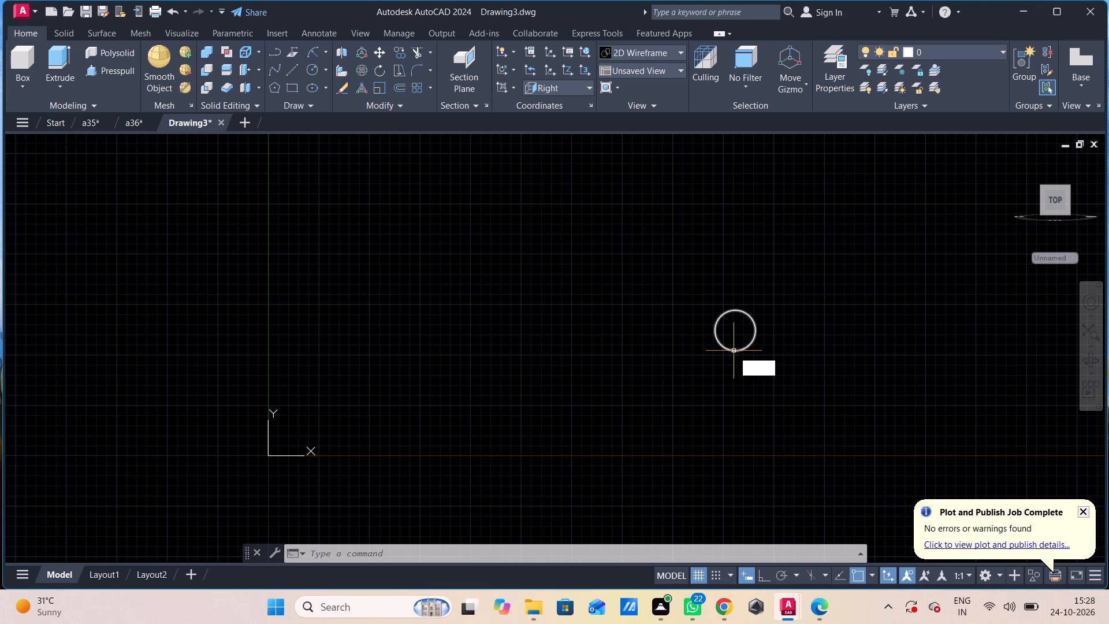
pyautogui.press('space')
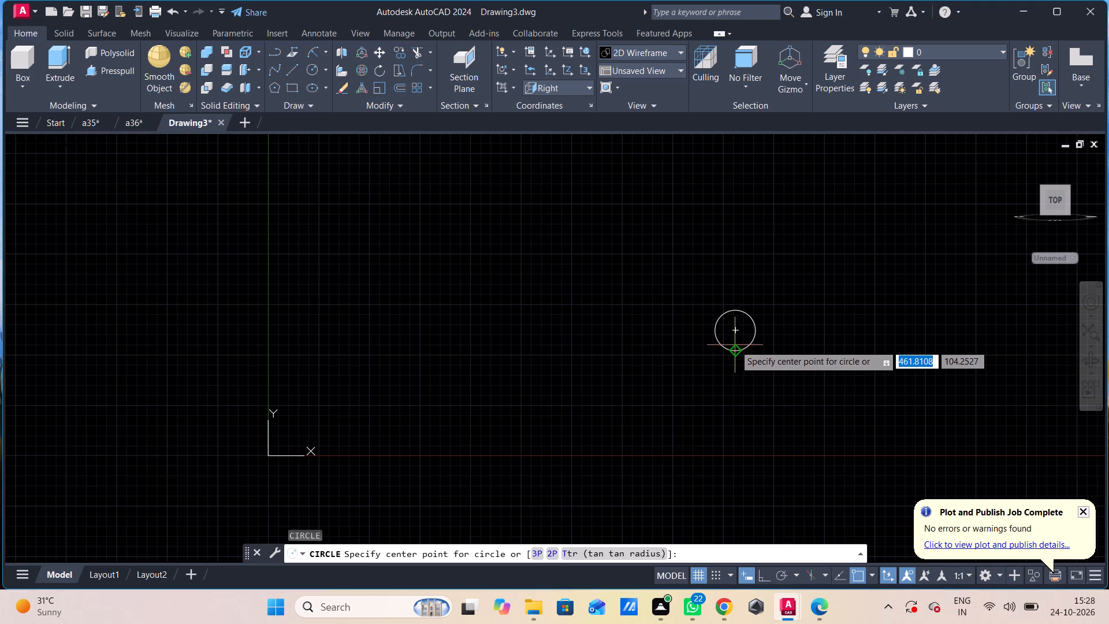
pyautogui.click(735, 337)
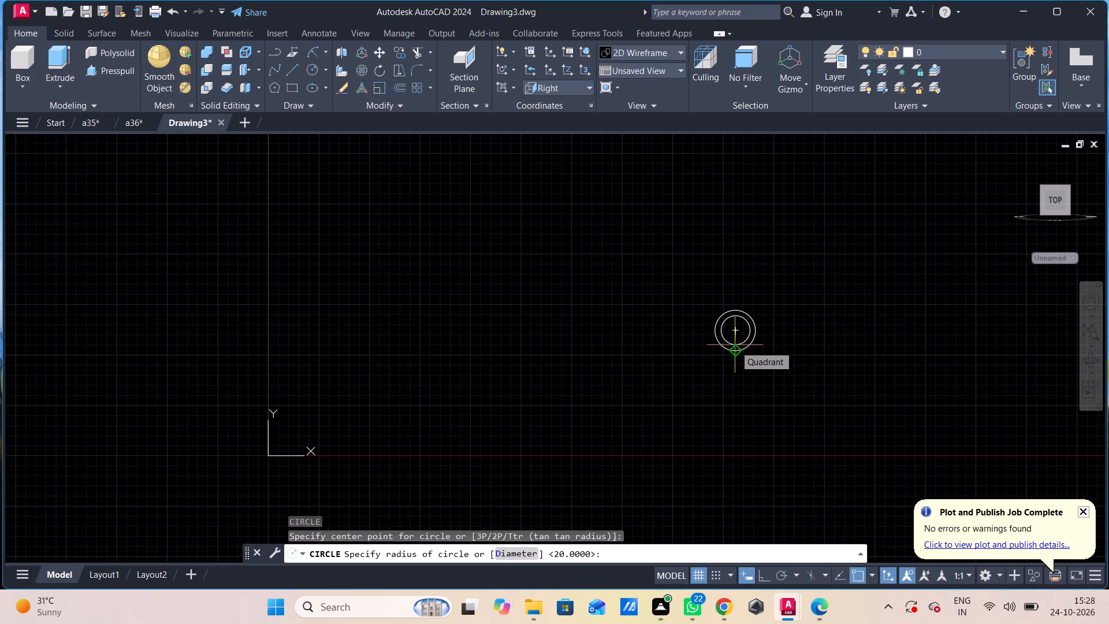
pyautogui.write('6.5')
pyautogui.press('Return')
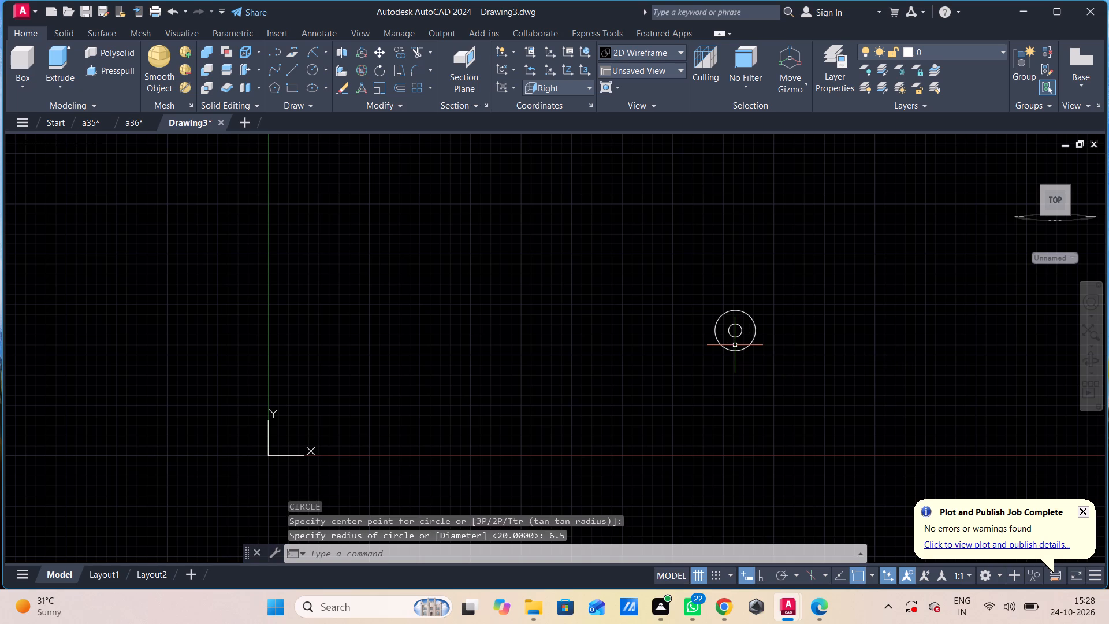
pyautogui.scroll(3, 735, 340)
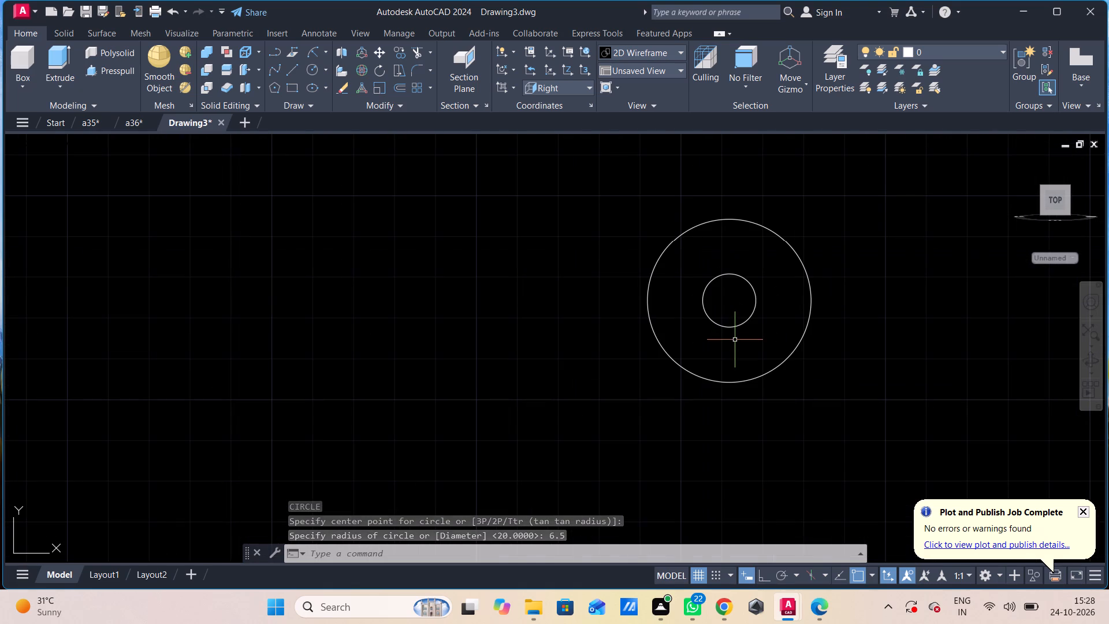
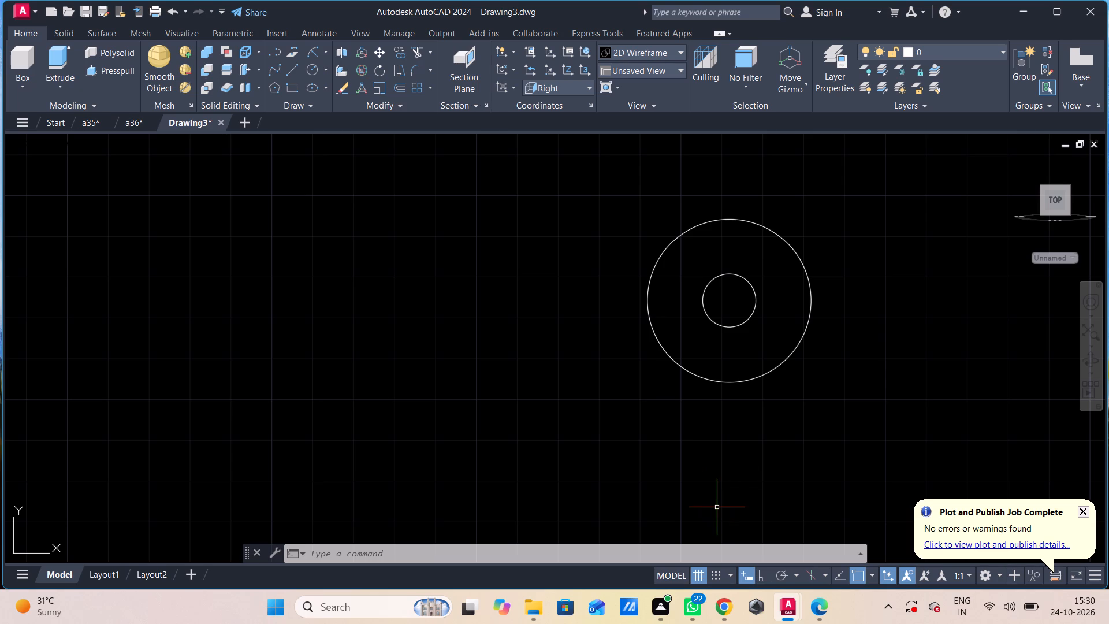
# Undo the most recent zoom and circle operations.
pyautogui.press('l')
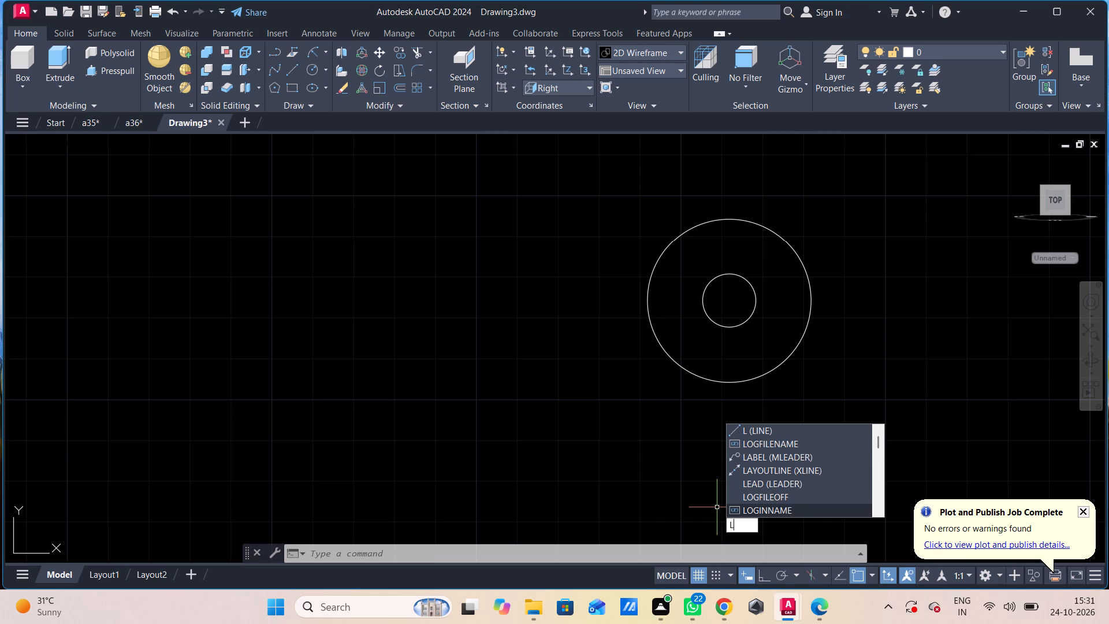
pyautogui.hotkey('ctrl', 'z')
pyautogui.press('Escape')
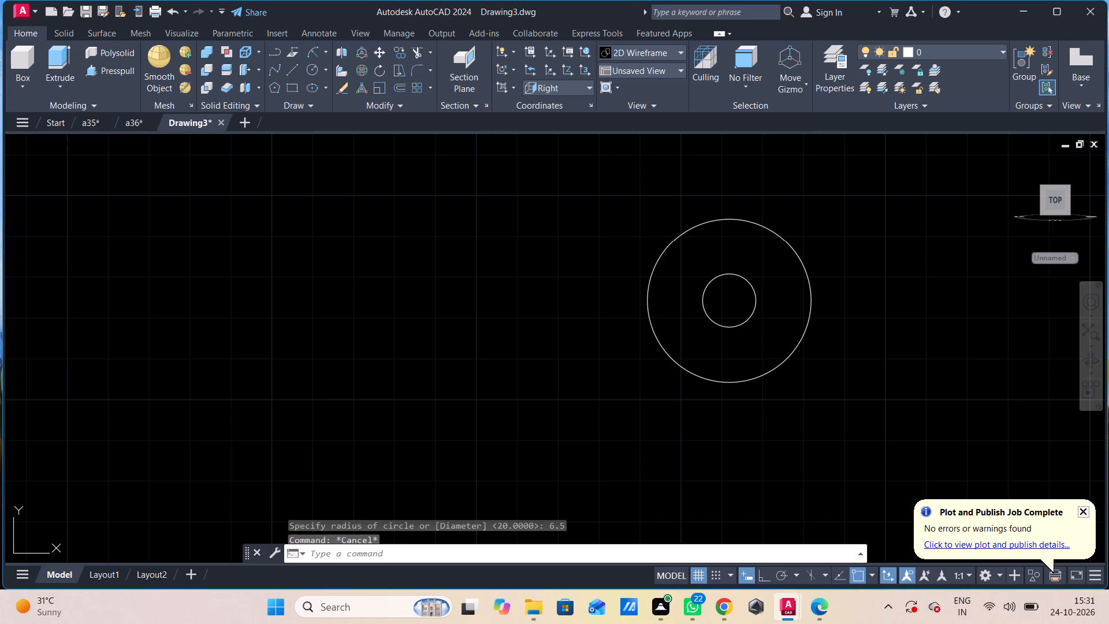
pyautogui.hotkey('ctrl', 'z')
pyautogui.hotkey('ctrl', 'z')
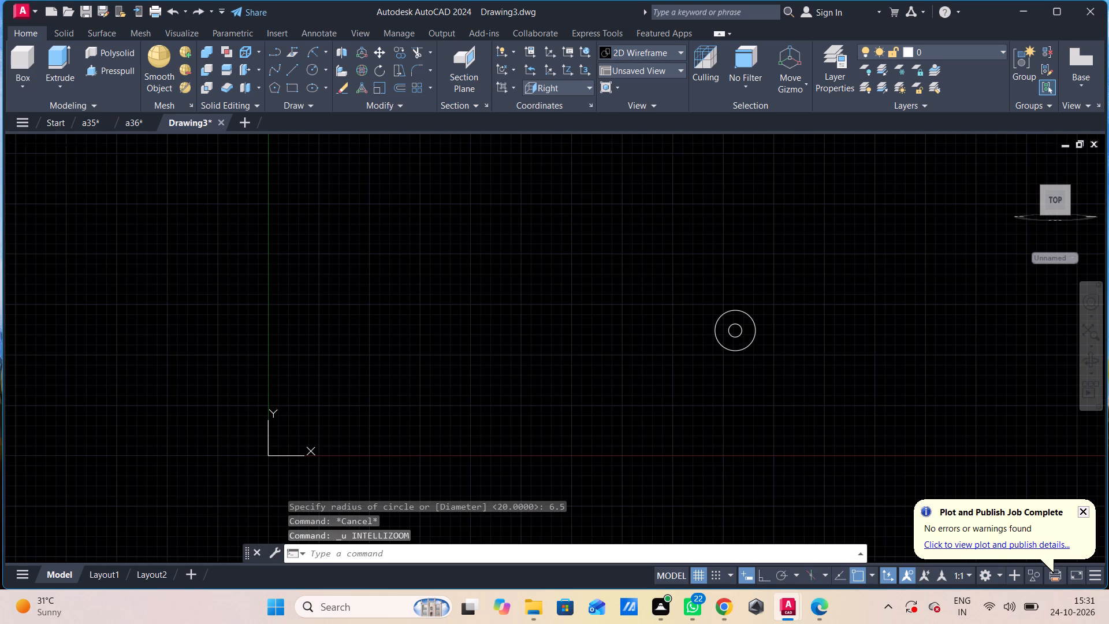
pyautogui.hotkey('ctrl', 'z')
# With Ortho on, start a line profile near (374, 4), going 12.5 up and 19 in the positive X direction.
pyautogui.scroll(2, 733, 529)
pyautogui.press('l')
pyautogui.press('Return')
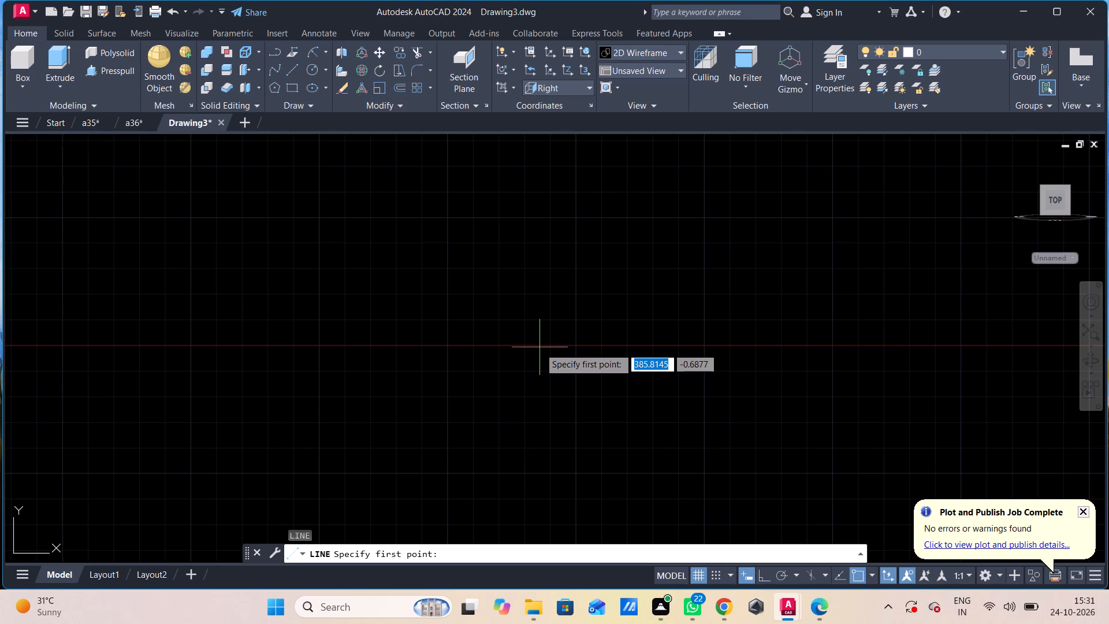
pyautogui.click(509, 335)
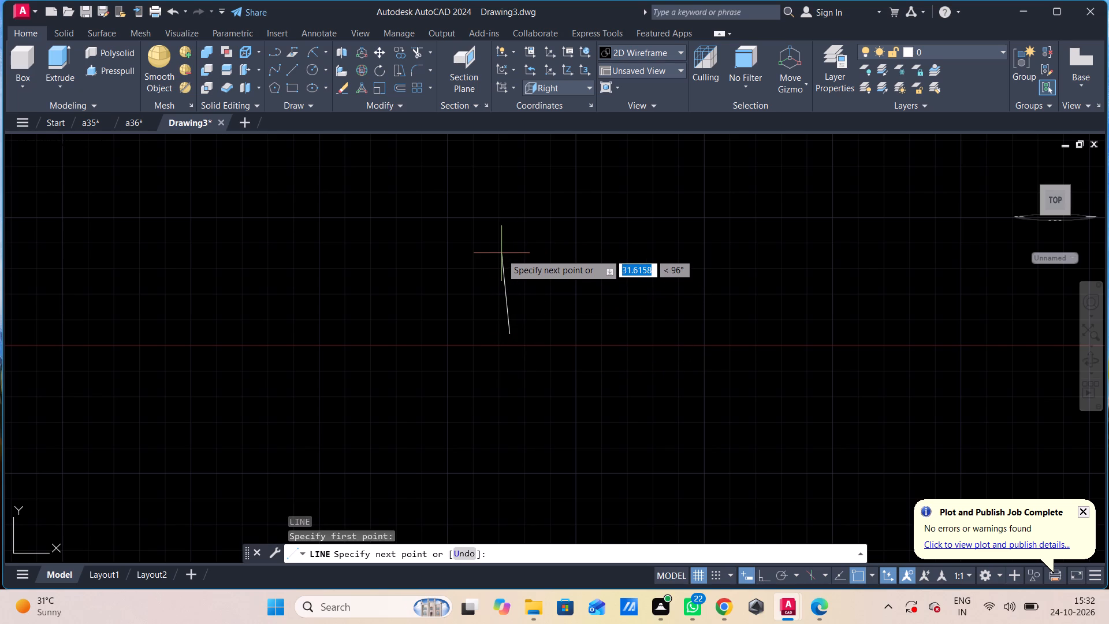
pyautogui.press('F8')
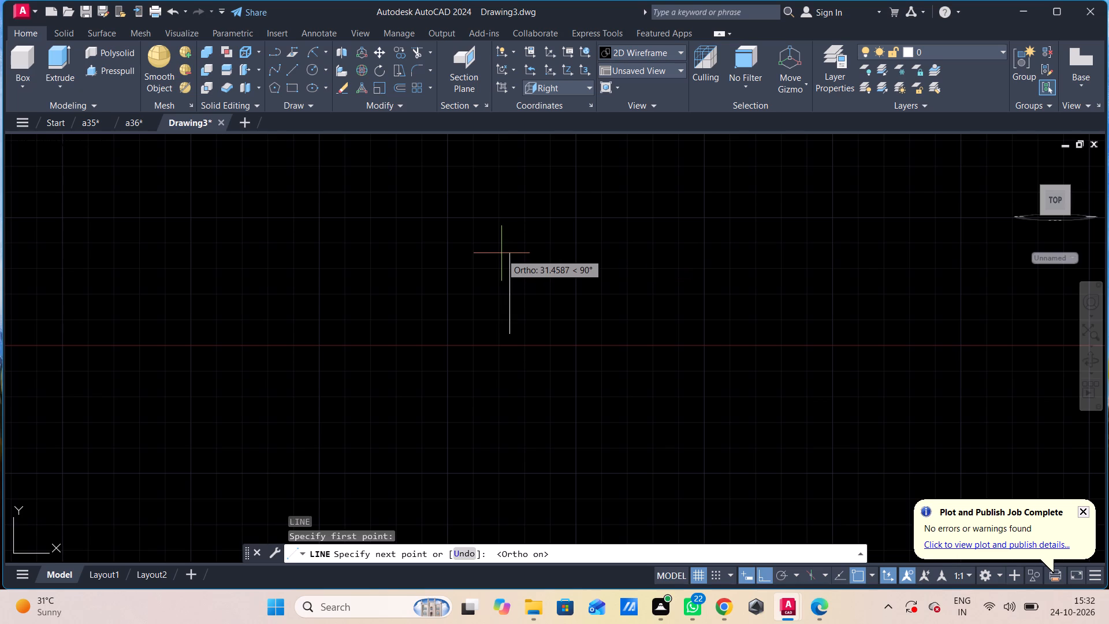
pyautogui.write('12.5')
pyautogui.press('Return')
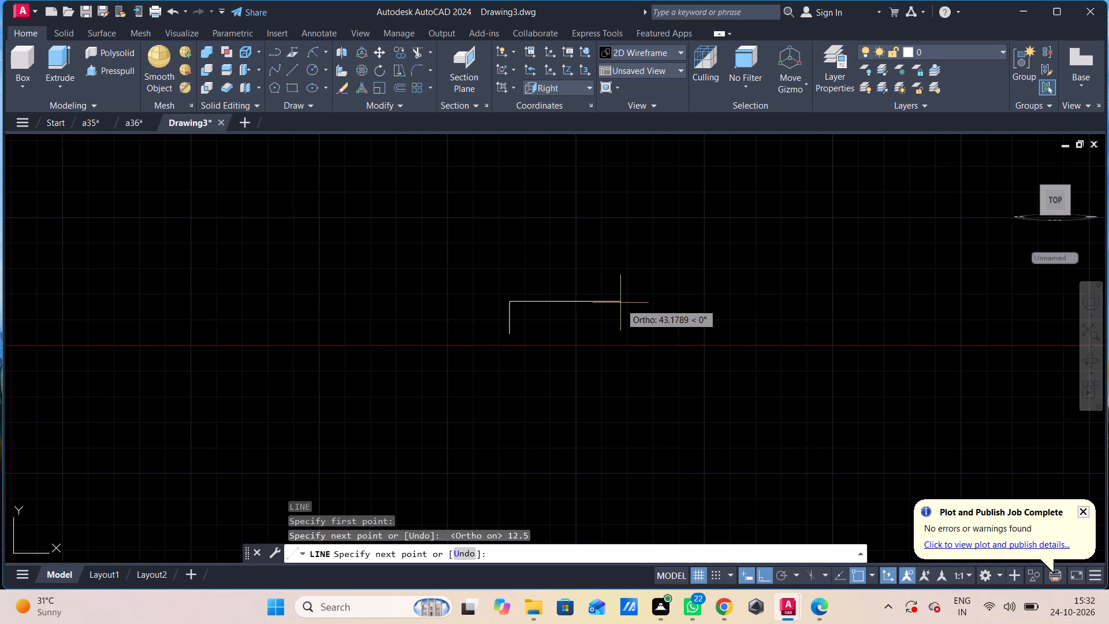
pyautogui.press('1')
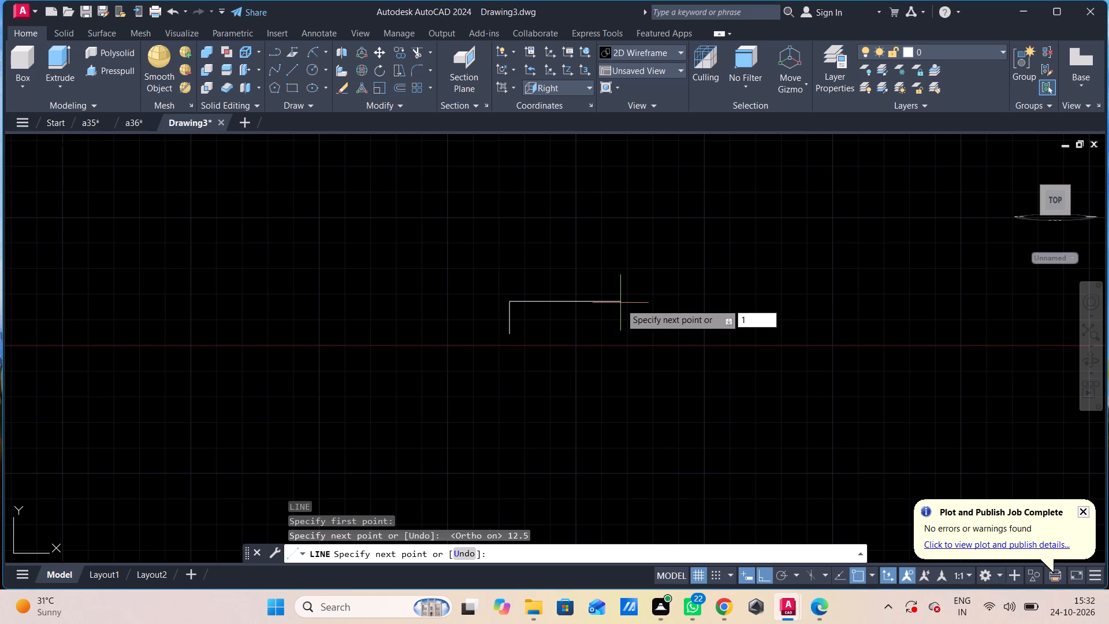
pyautogui.press('9')
pyautogui.press('Return')
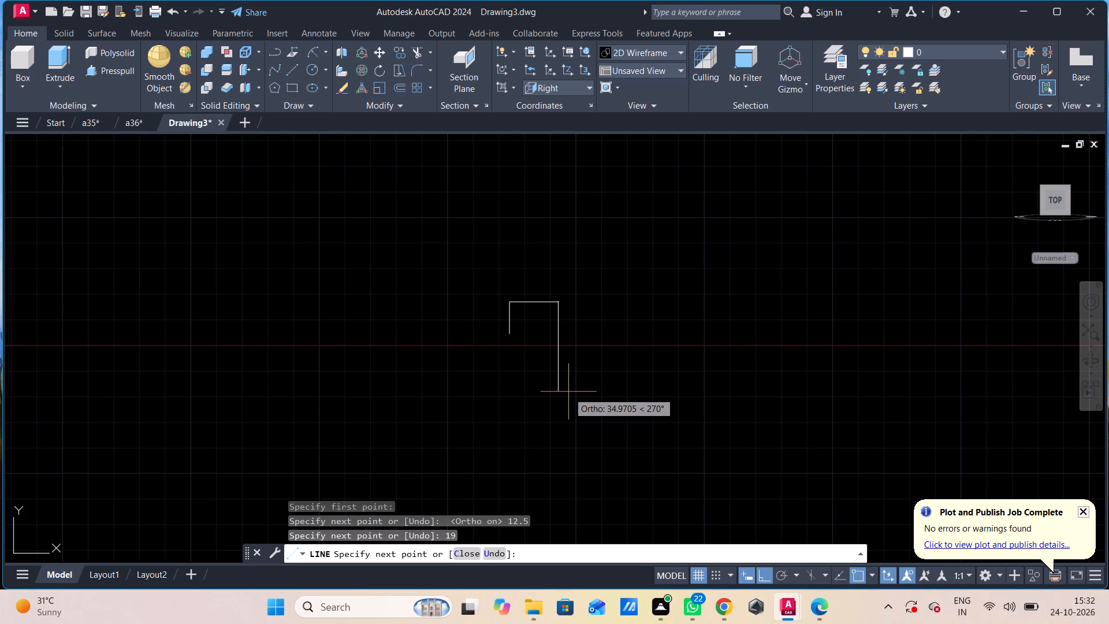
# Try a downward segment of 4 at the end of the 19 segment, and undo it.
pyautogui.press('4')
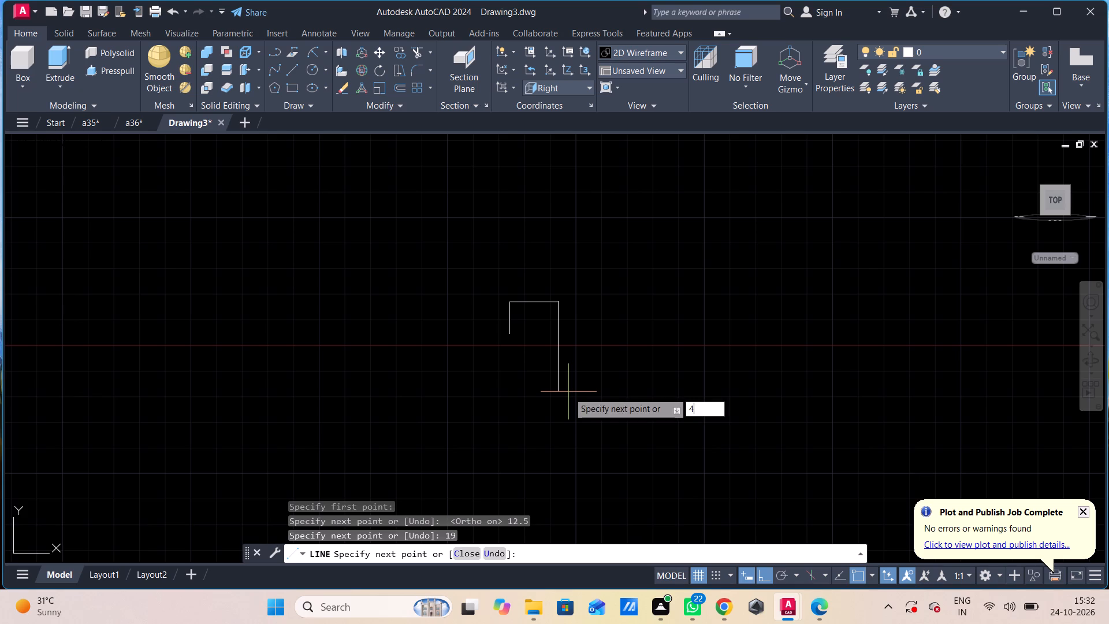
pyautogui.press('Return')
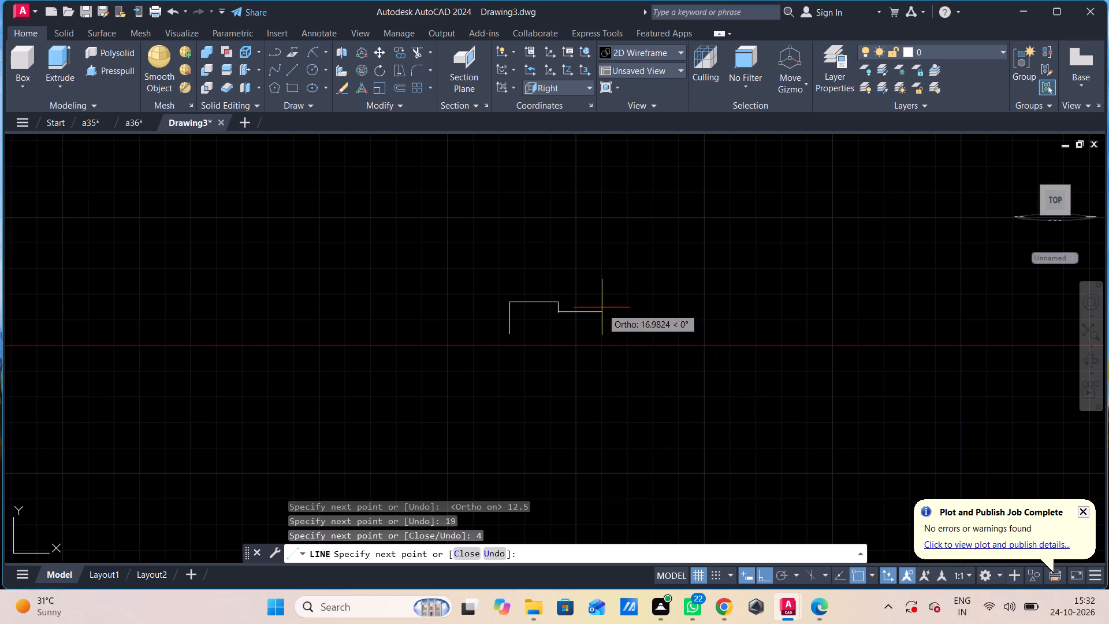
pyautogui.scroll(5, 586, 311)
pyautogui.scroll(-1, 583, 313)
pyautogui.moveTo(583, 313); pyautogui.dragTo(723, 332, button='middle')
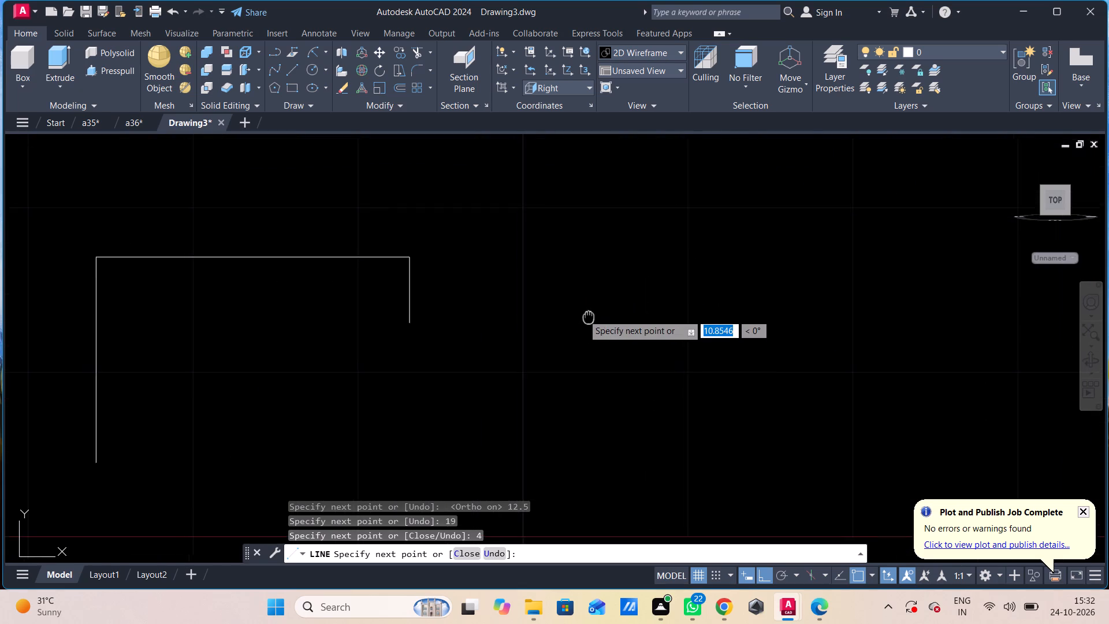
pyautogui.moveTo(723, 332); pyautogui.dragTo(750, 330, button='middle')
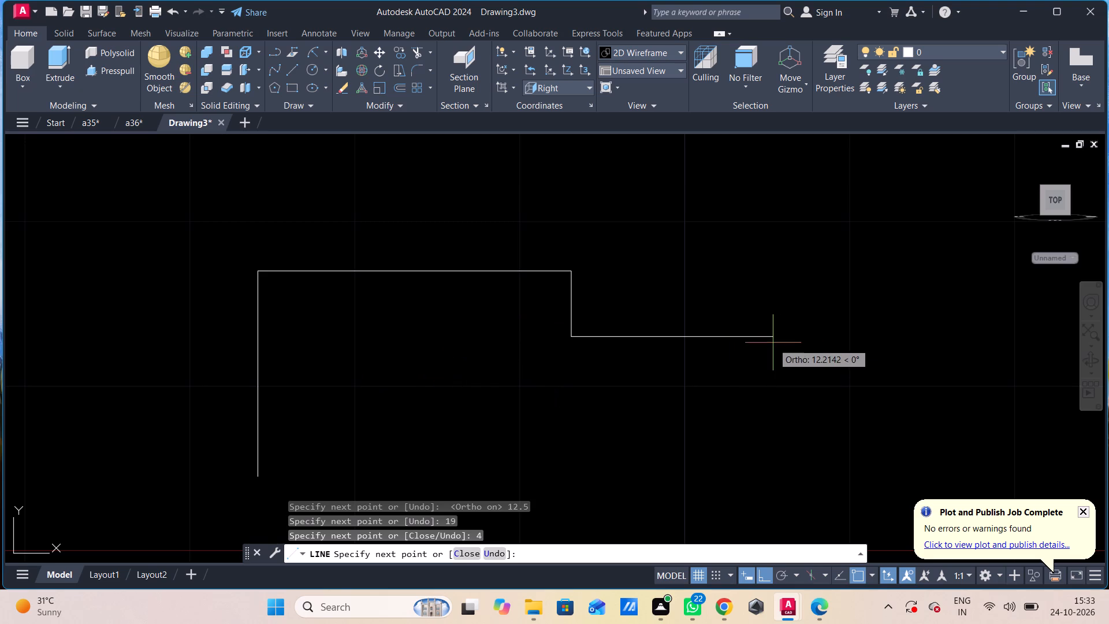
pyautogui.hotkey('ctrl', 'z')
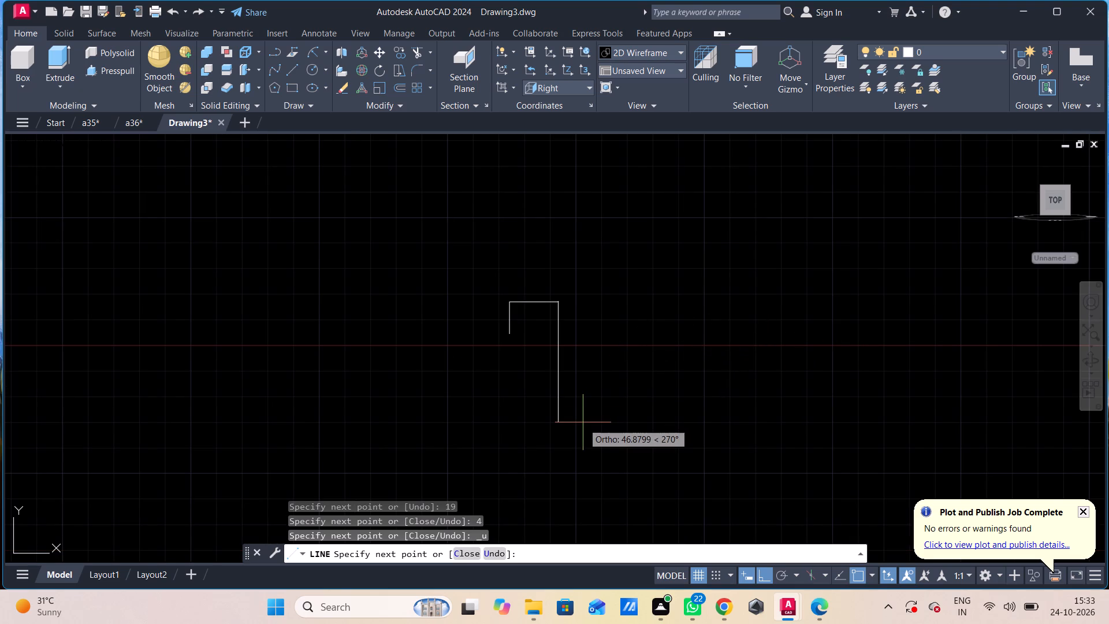
# Continue the profile with a recess: 3 down, 28 in the positive X direction, and 3 back up.
pyautogui.press('3')
pyautogui.press('Return')
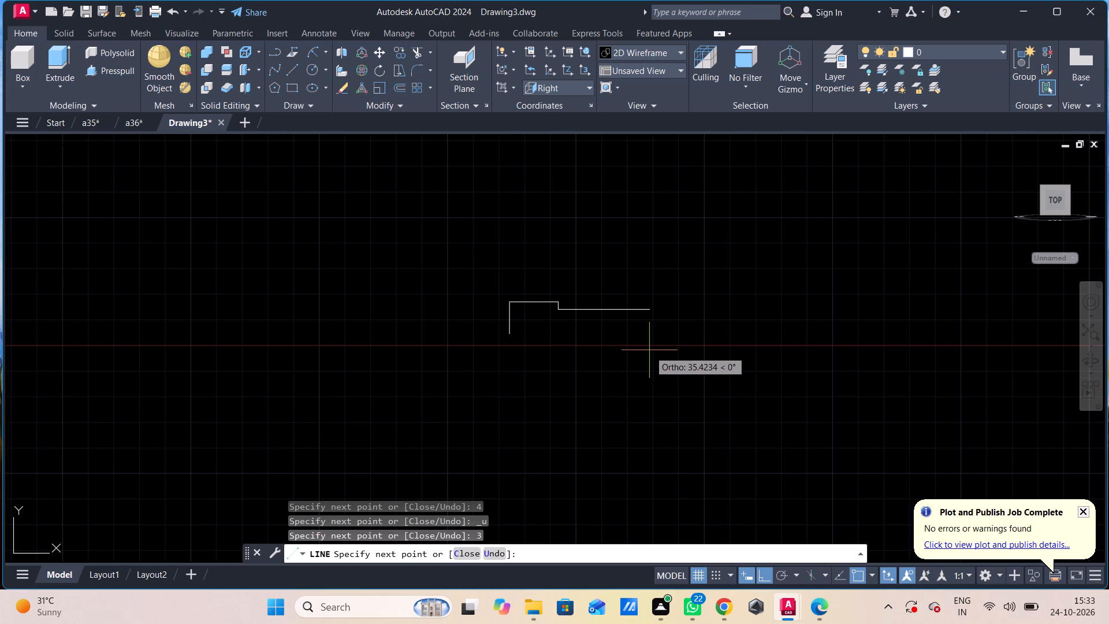
pyautogui.press('1')
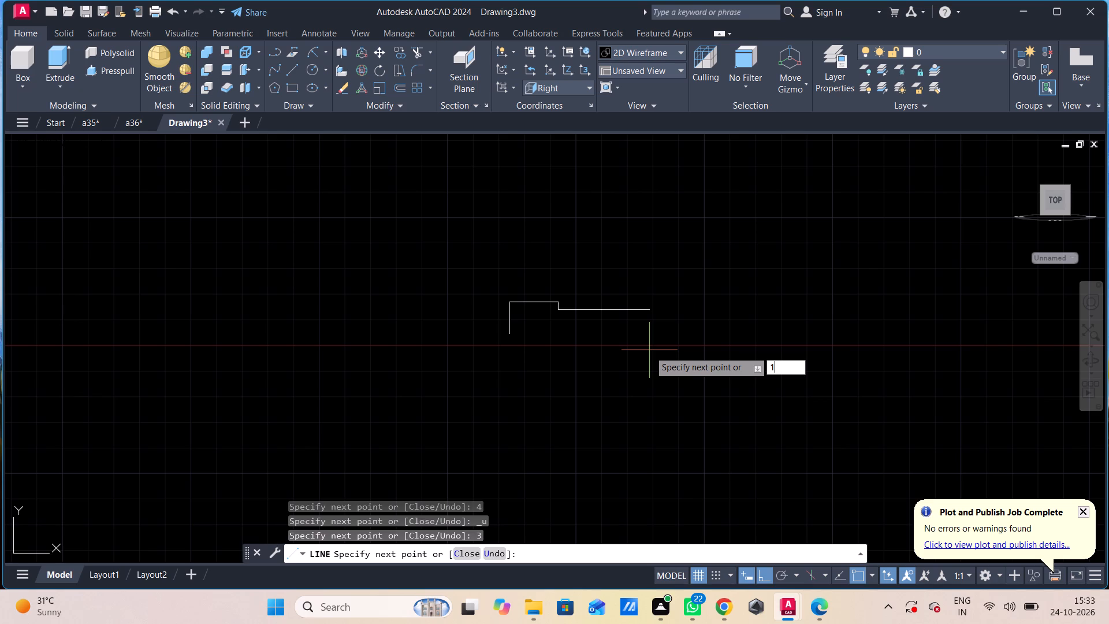
pyautogui.press('BackSpace')
pyautogui.write('28')
pyautogui.press('Return')
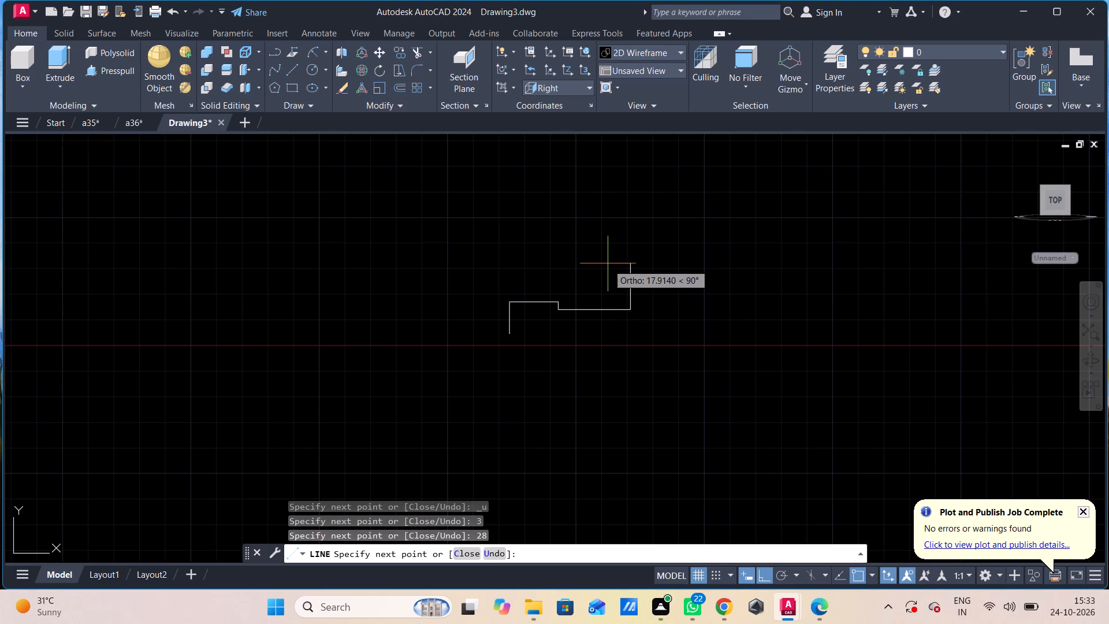
pyautogui.press('3')
pyautogui.press('Return')
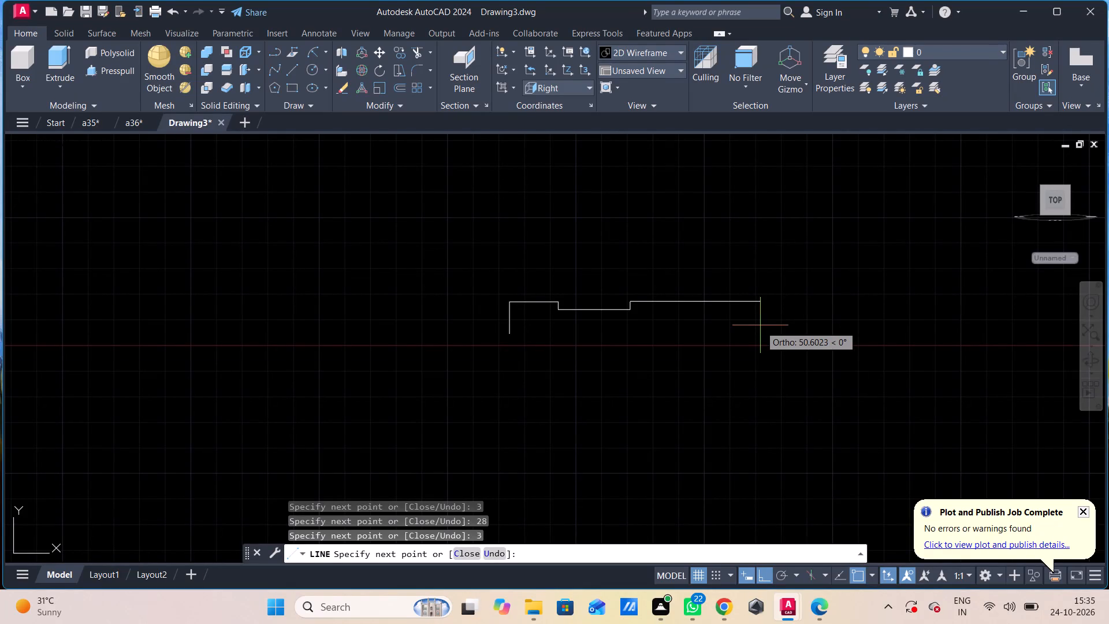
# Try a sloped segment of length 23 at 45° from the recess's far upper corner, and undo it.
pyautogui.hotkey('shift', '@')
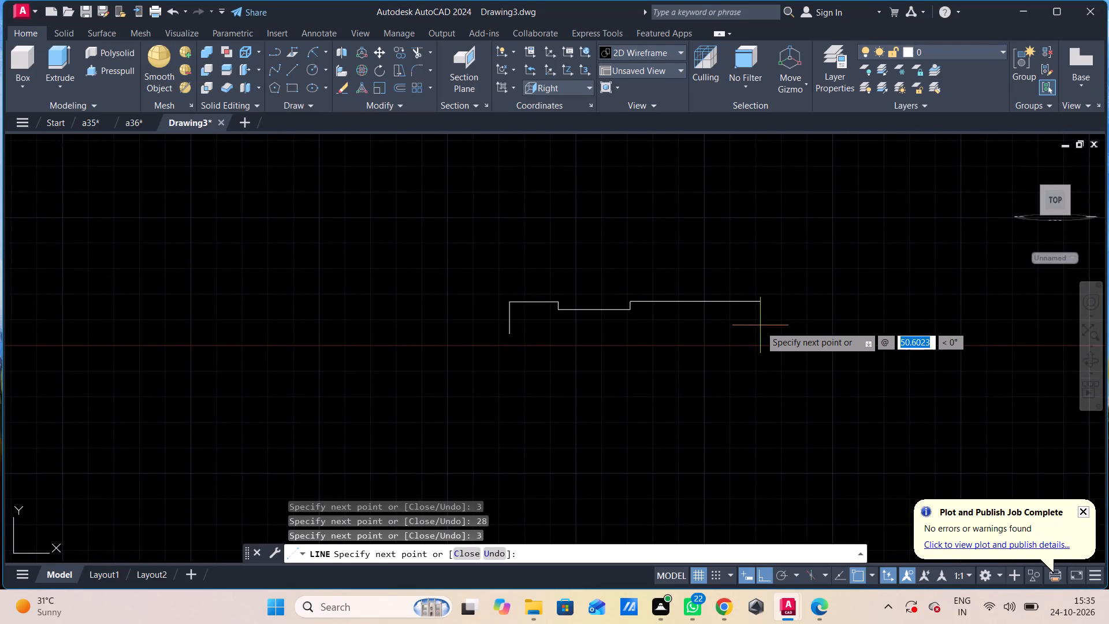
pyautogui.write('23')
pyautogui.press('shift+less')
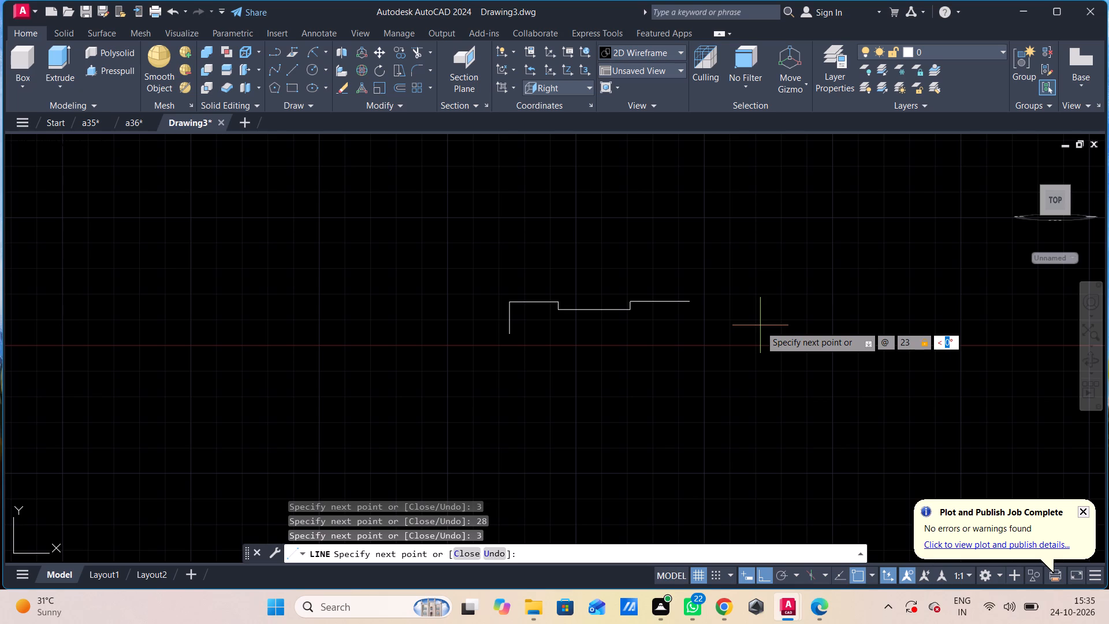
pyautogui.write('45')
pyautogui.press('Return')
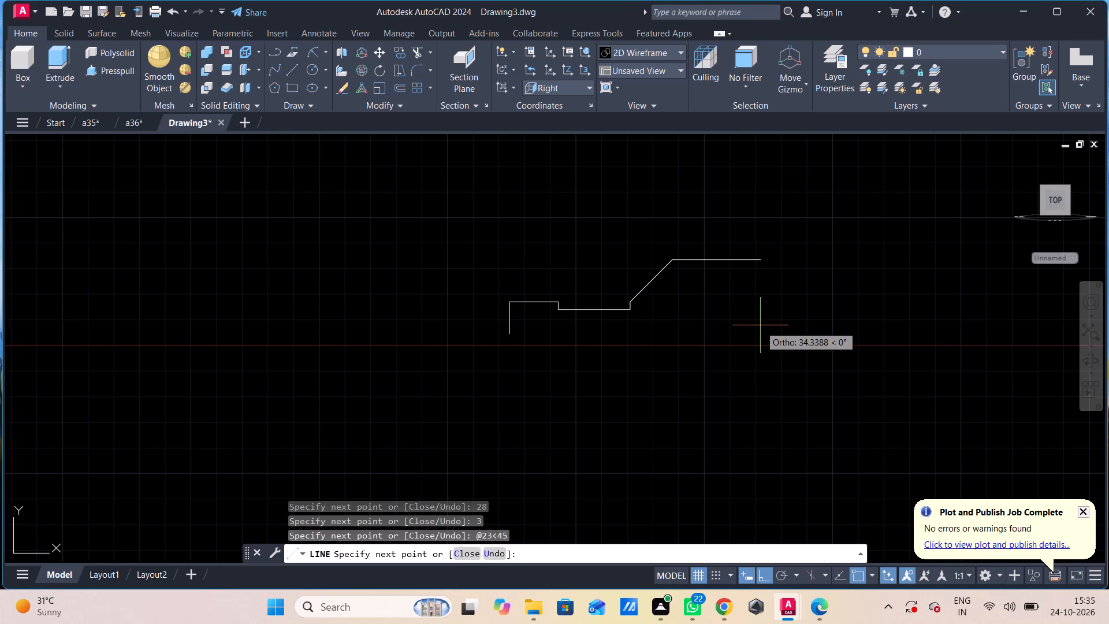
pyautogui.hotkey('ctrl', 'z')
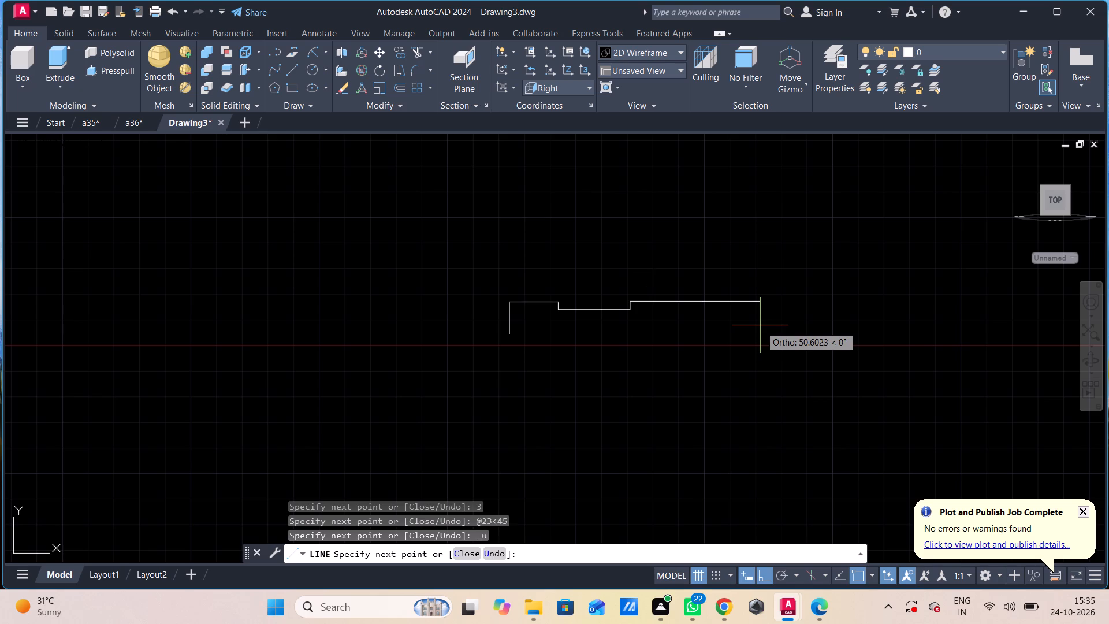
# Add a sloped segment of length 23 at 20° rising from the recess's far upper corner.
pyautogui.hotkey('shift', '@')
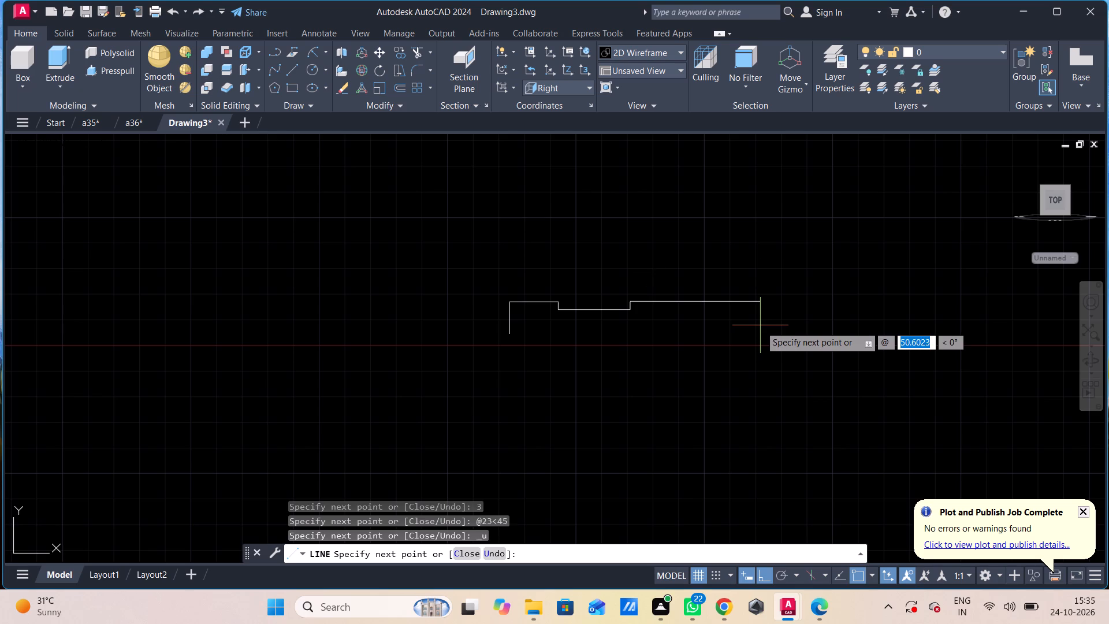
pyautogui.write('23')
pyautogui.press('shift+less')
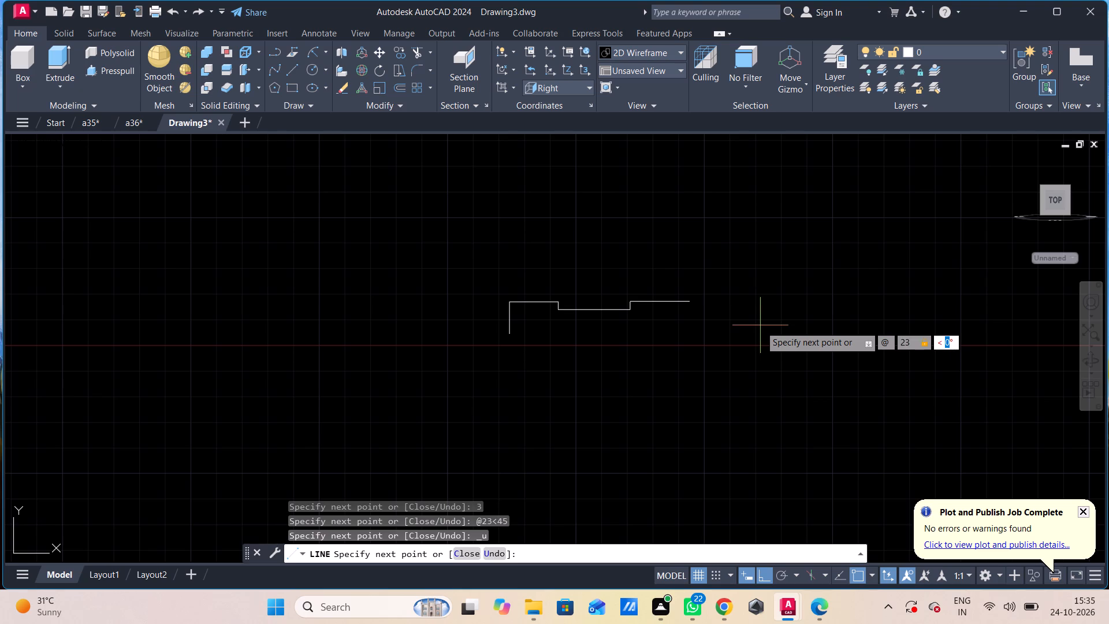
pyautogui.press('2')
pyautogui.press('0')
pyautogui.press('Return')
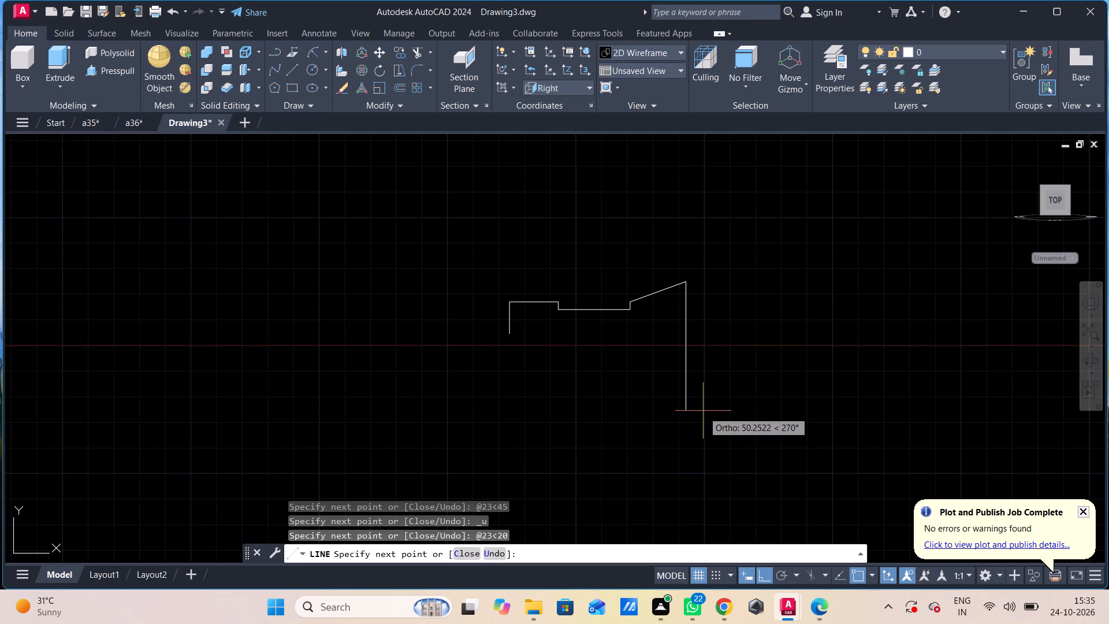
# Drop 20 straight down from the slope's upper end and close the outline at its starting point.
pyautogui.write('20')
pyautogui.press('Return')
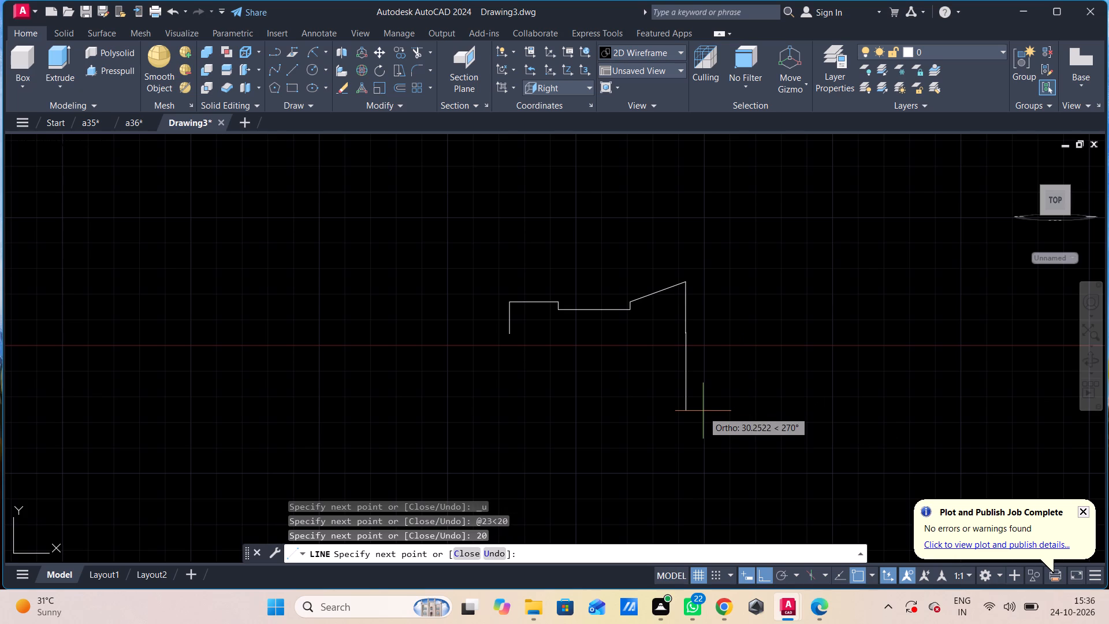
pyautogui.click(508, 337)
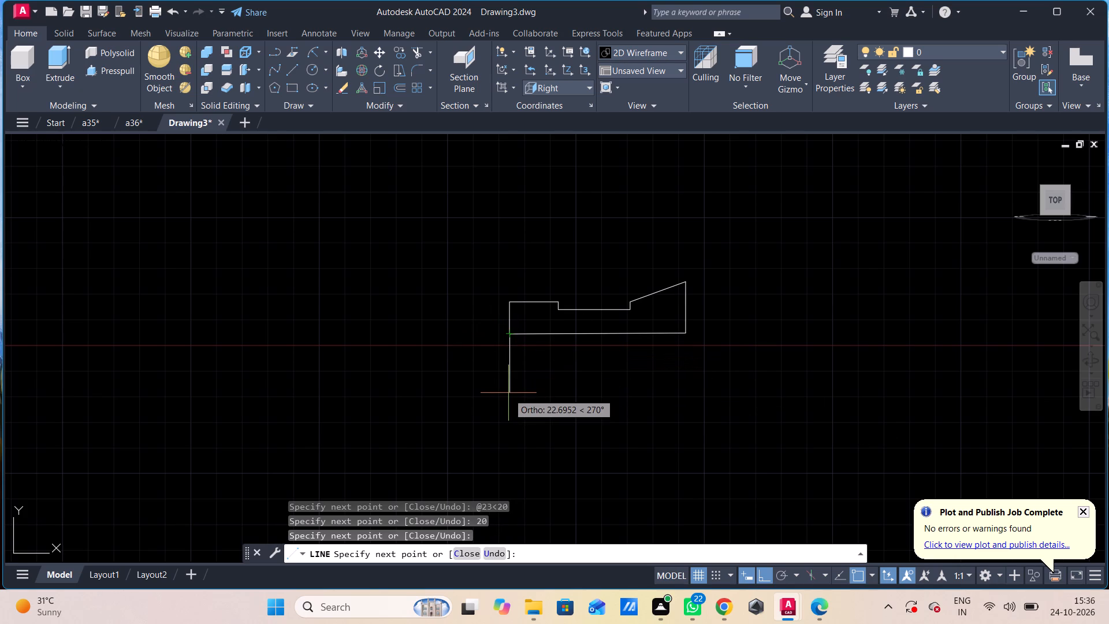
pyautogui.press('Escape')
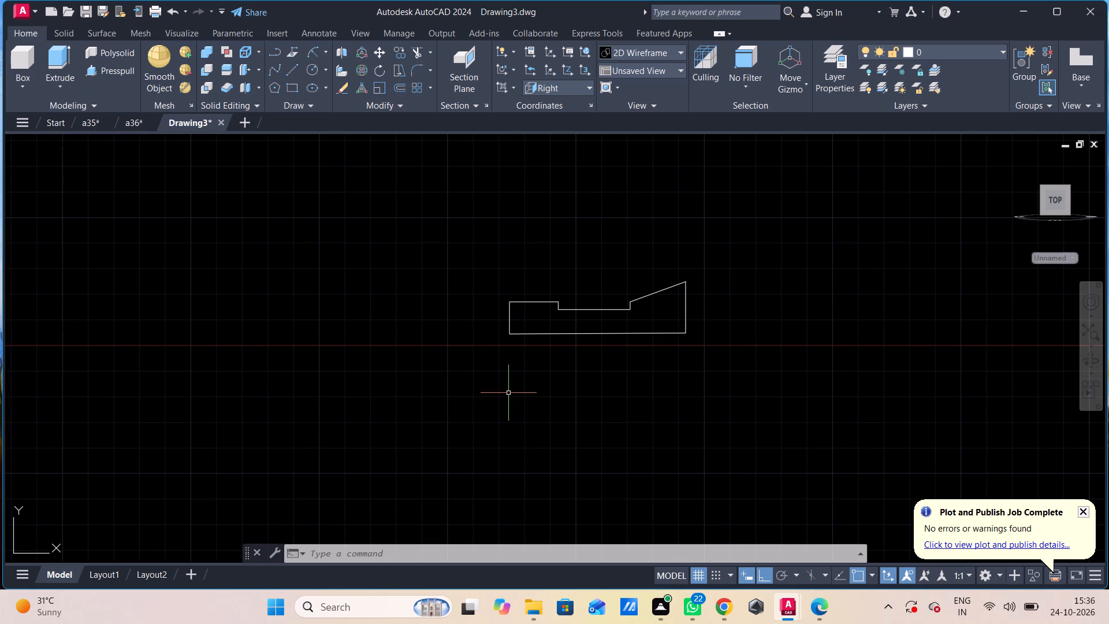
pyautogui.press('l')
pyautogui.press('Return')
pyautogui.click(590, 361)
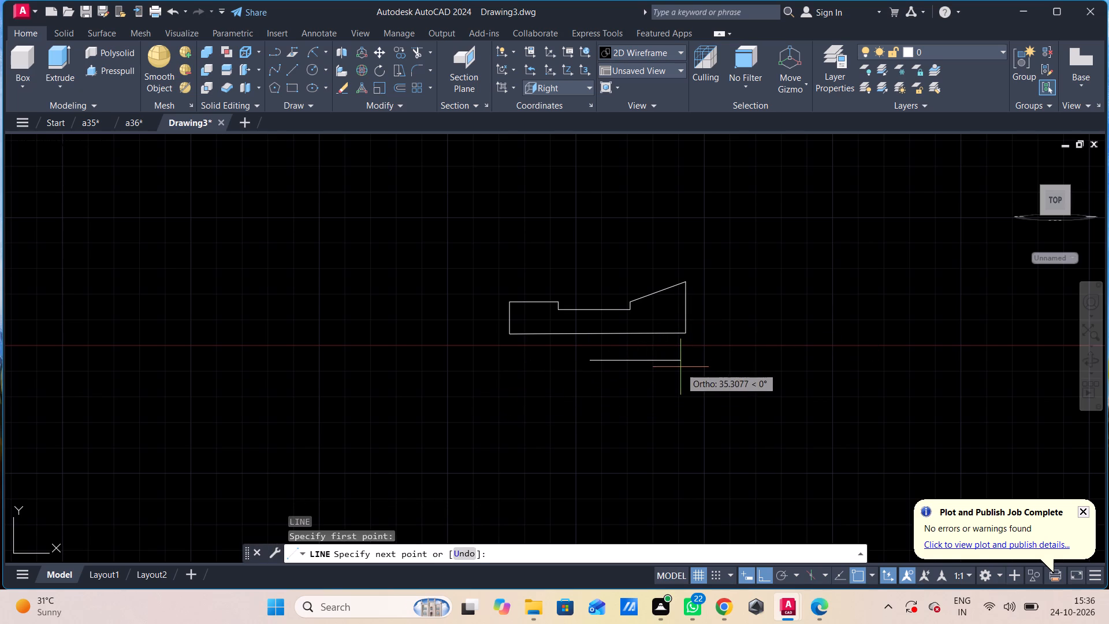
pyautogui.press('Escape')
# Draw lines from the outline's lower corner at the sloped end: 1 up, followed by 44 in the negative X direction.
pyautogui.press('l')
pyautogui.press('Return')
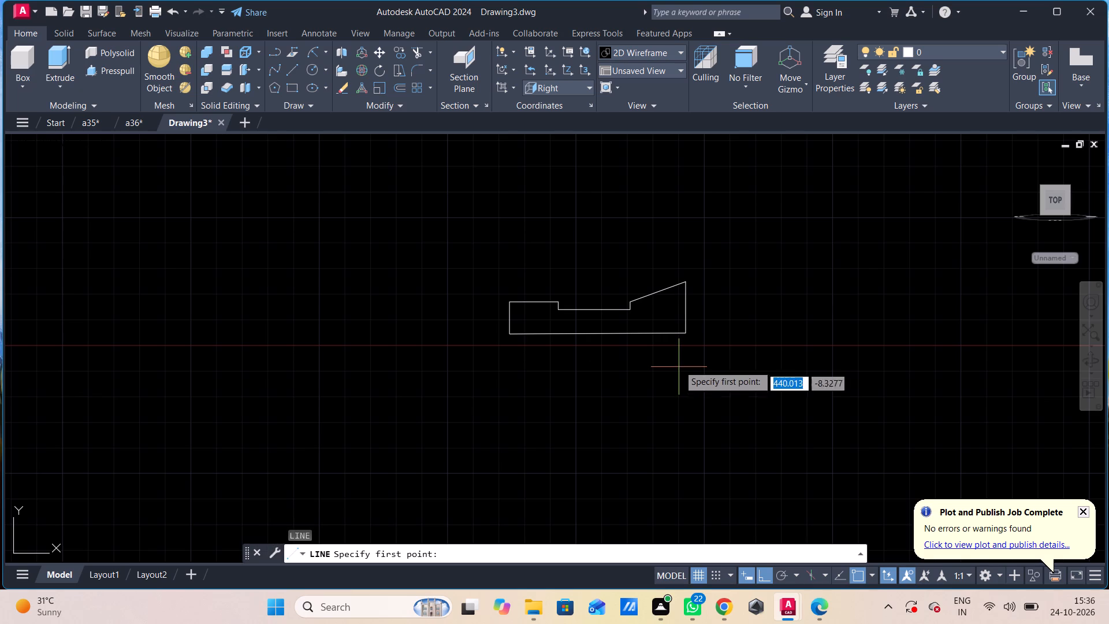
pyautogui.scroll(4, 687, 334)
pyautogui.scroll(-1, 687, 334)
pyautogui.scroll(1, 687, 334)
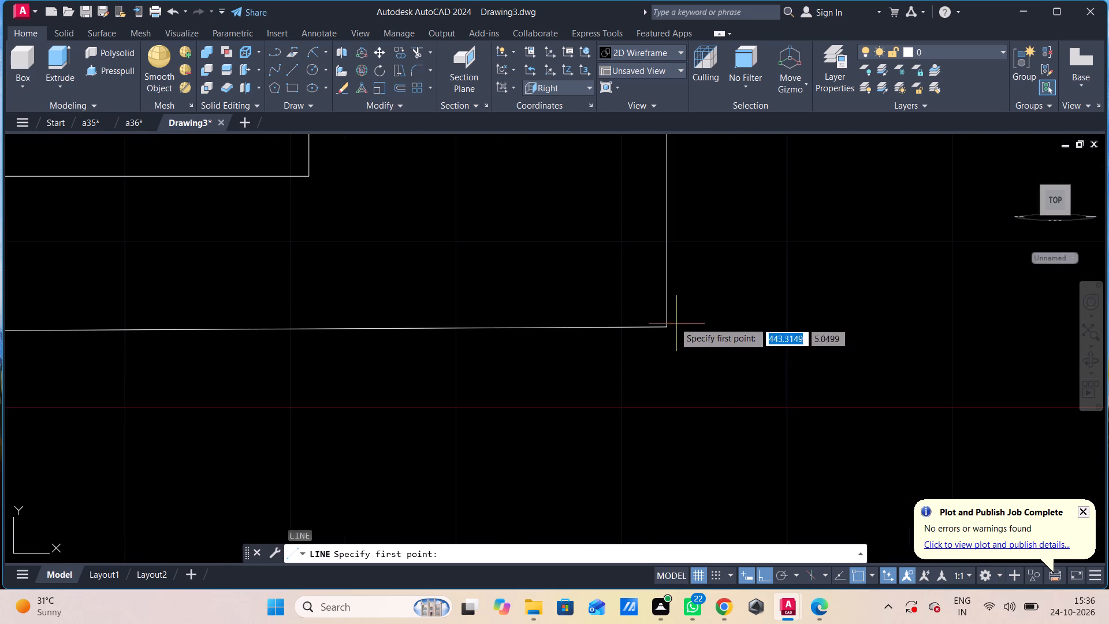
pyautogui.click(671, 327)
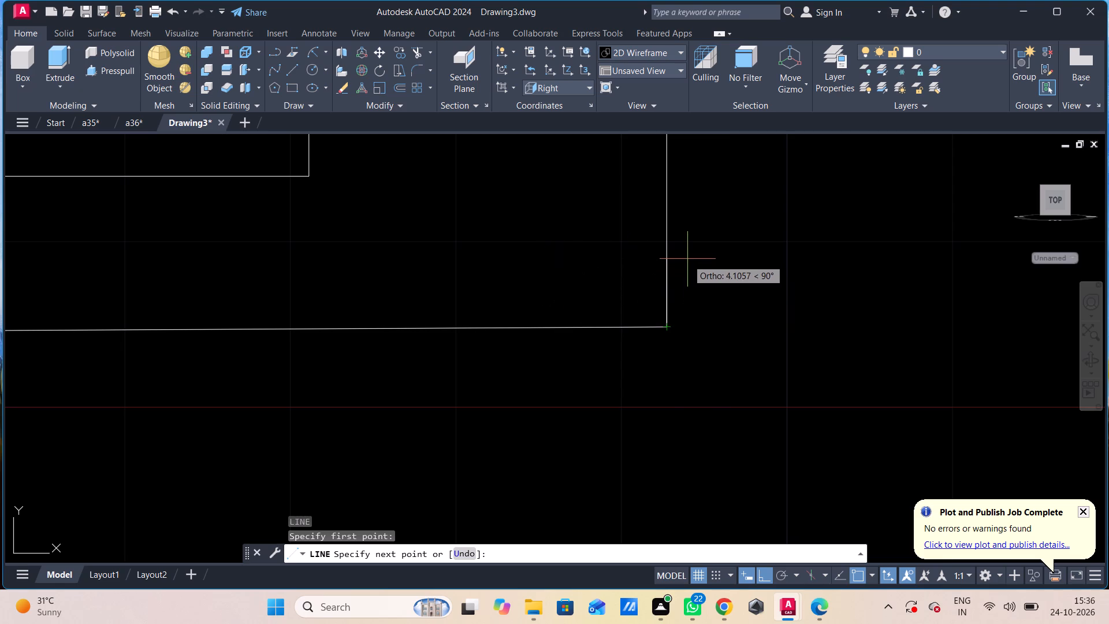
pyautogui.press('1')
pyautogui.press('Return')
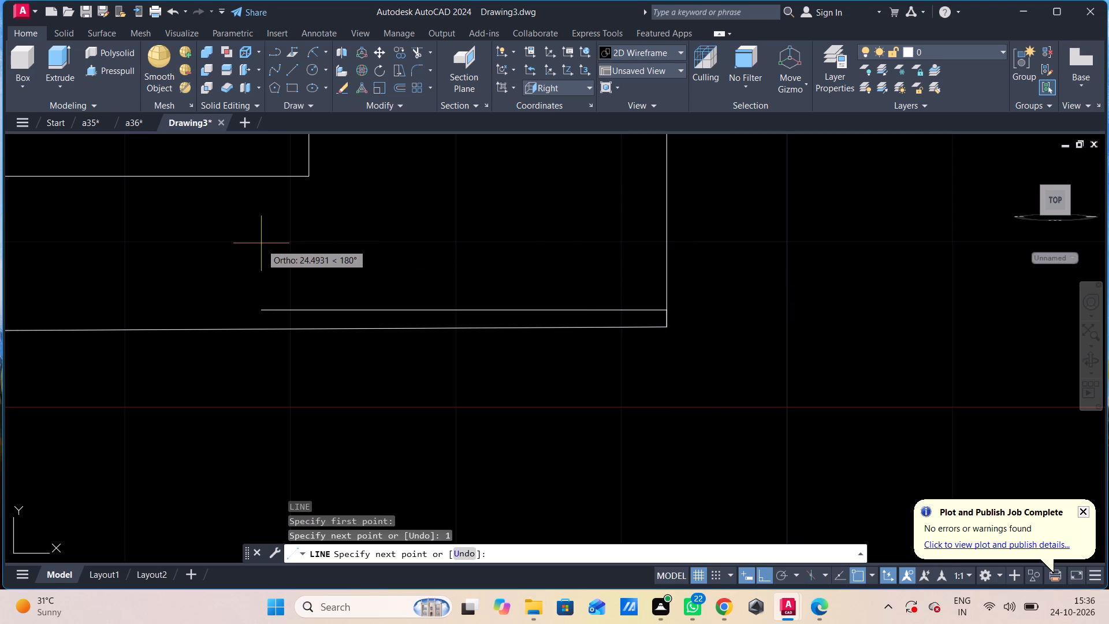
pyautogui.write('44')
pyautogui.press('Return')
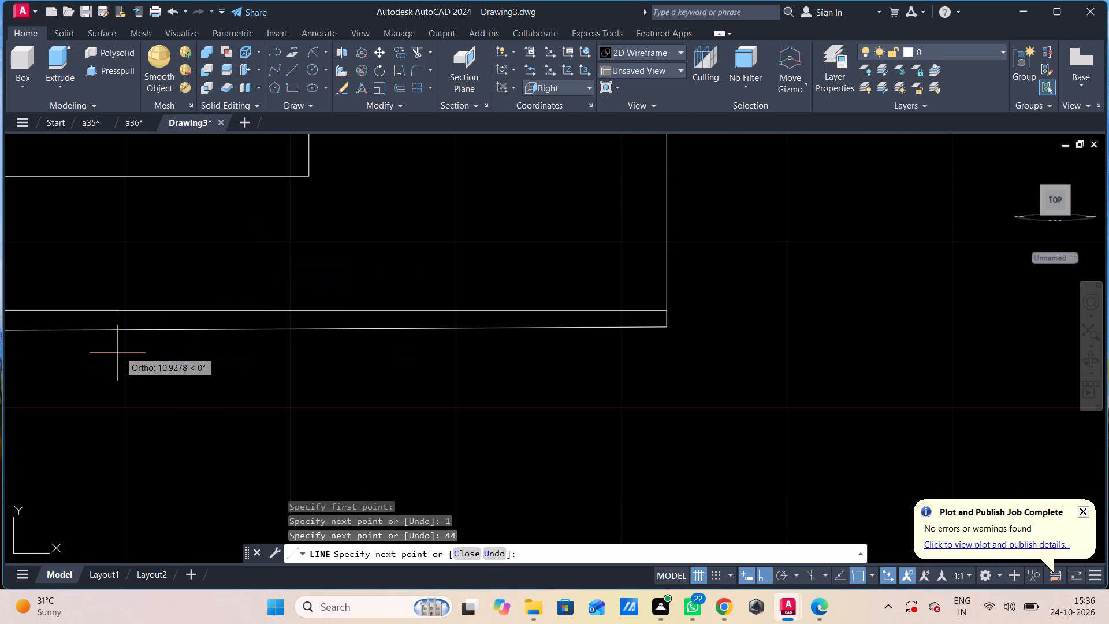
# Finish the narrow bore profile with a vertical line from its inner end down to the outline's base line.
pyautogui.scroll(-2, 117, 354)
pyautogui.moveTo(122, 356); pyautogui.dragTo(498, 400, button='middle')
pyautogui.middleClick(510, 400)
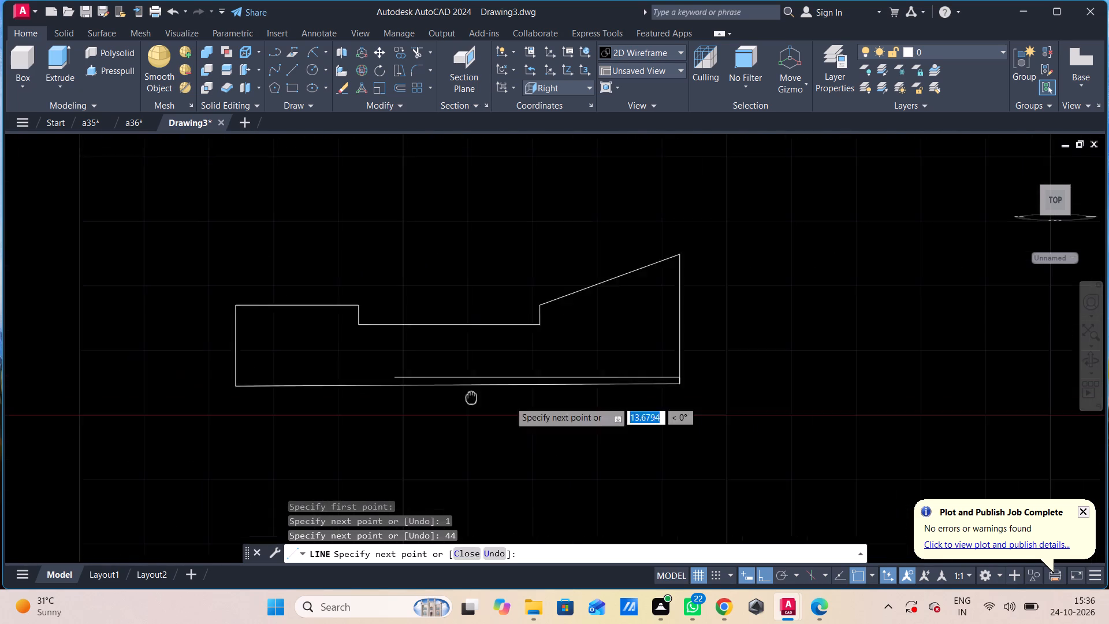
pyautogui.scroll(5, 438, 459)
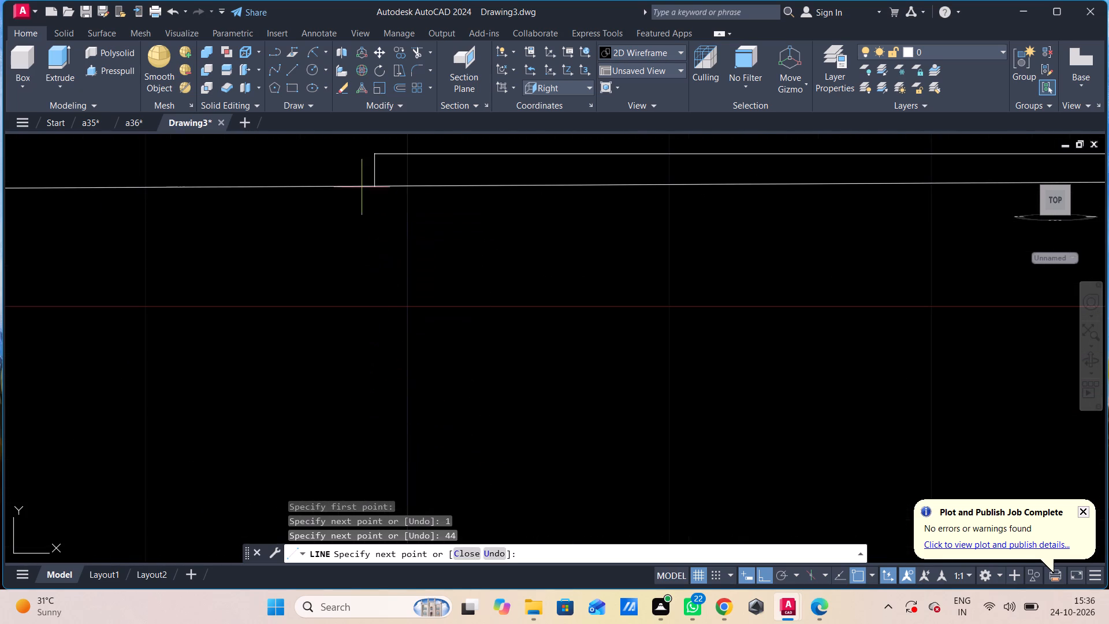
pyautogui.click(373, 187)
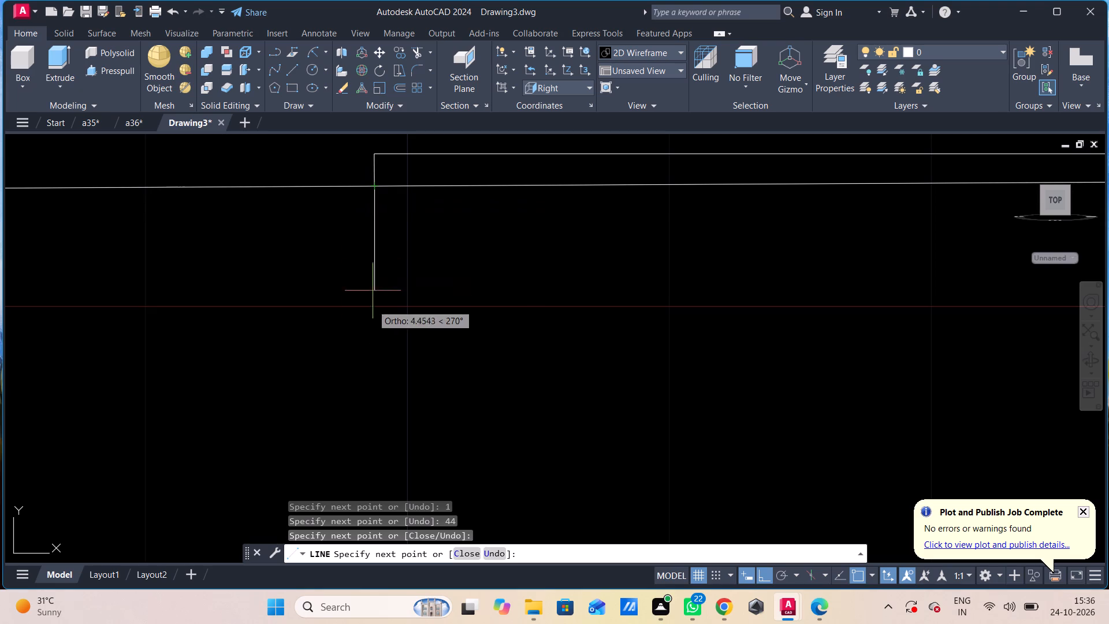
pyautogui.press('Escape')
# Delete the short vertical line of length 1 overlapping the outline's edge at the sloped end.
pyautogui.scroll(-1, 385, 333)
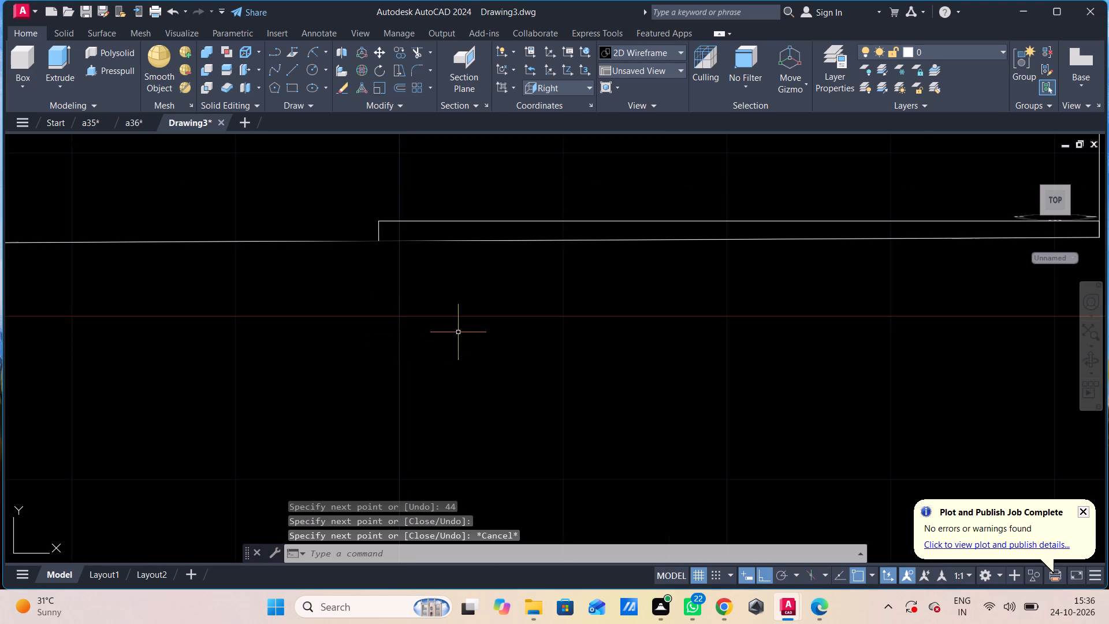
pyautogui.moveTo(462, 321); pyautogui.dragTo(82, 320, button='middle')
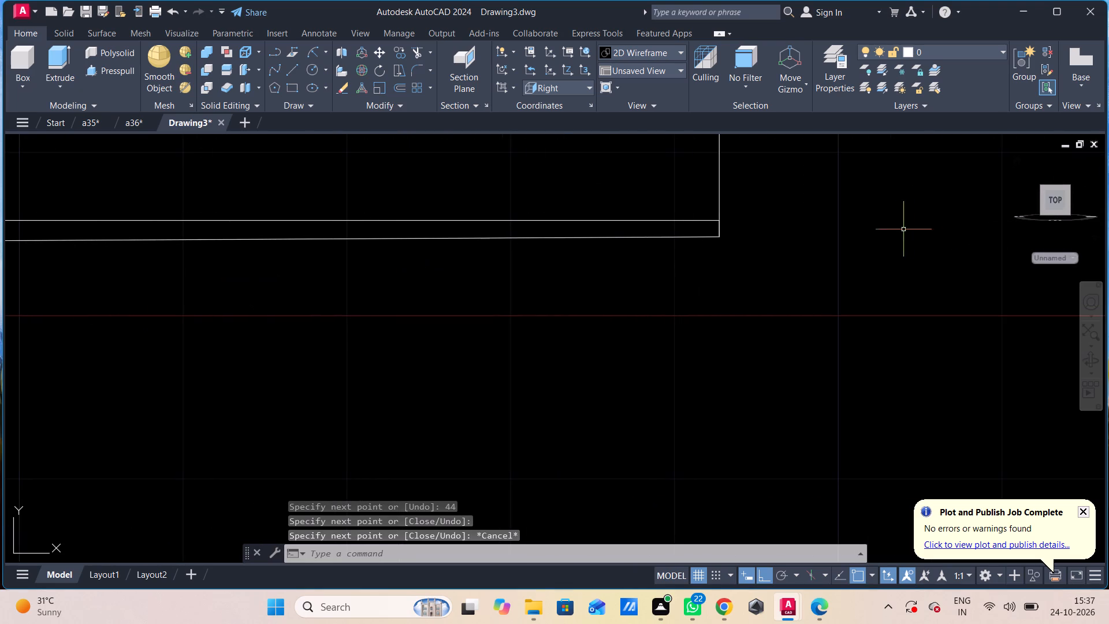
pyautogui.scroll(4, 684, 238)
pyautogui.moveTo(770, 235); pyautogui.dragTo(624, 317, button='middle')
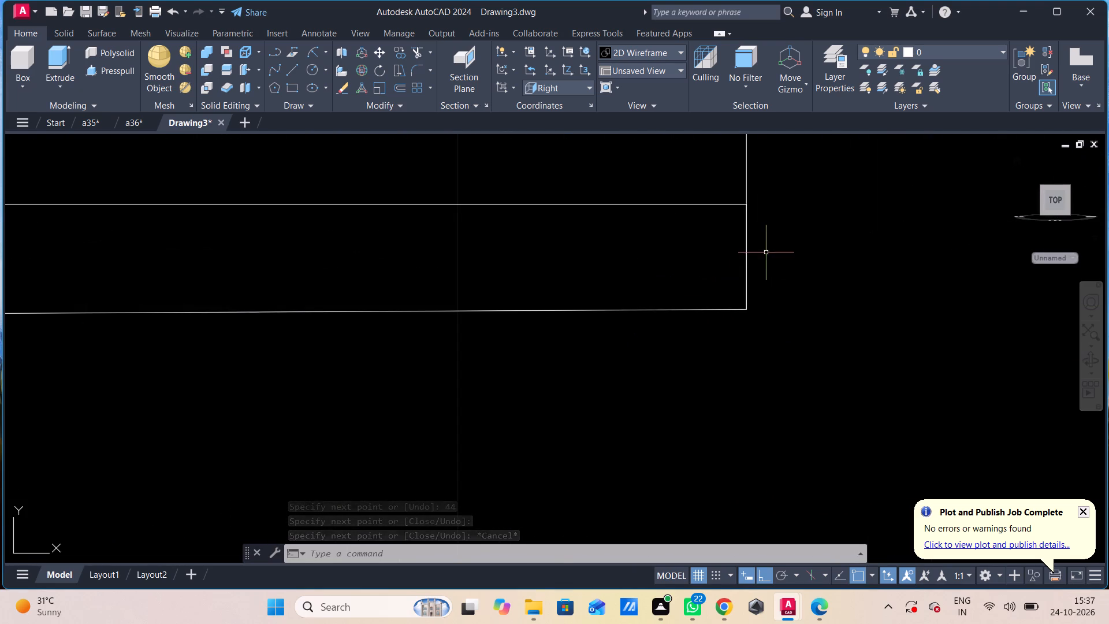
pyautogui.click(746, 247)
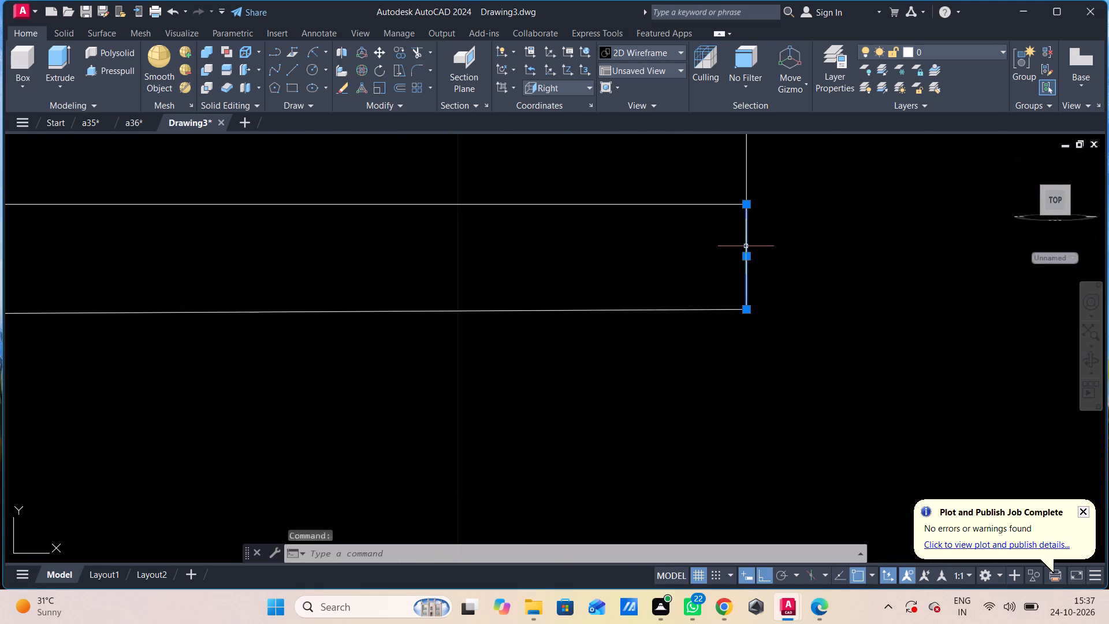
pyautogui.press('Delete')
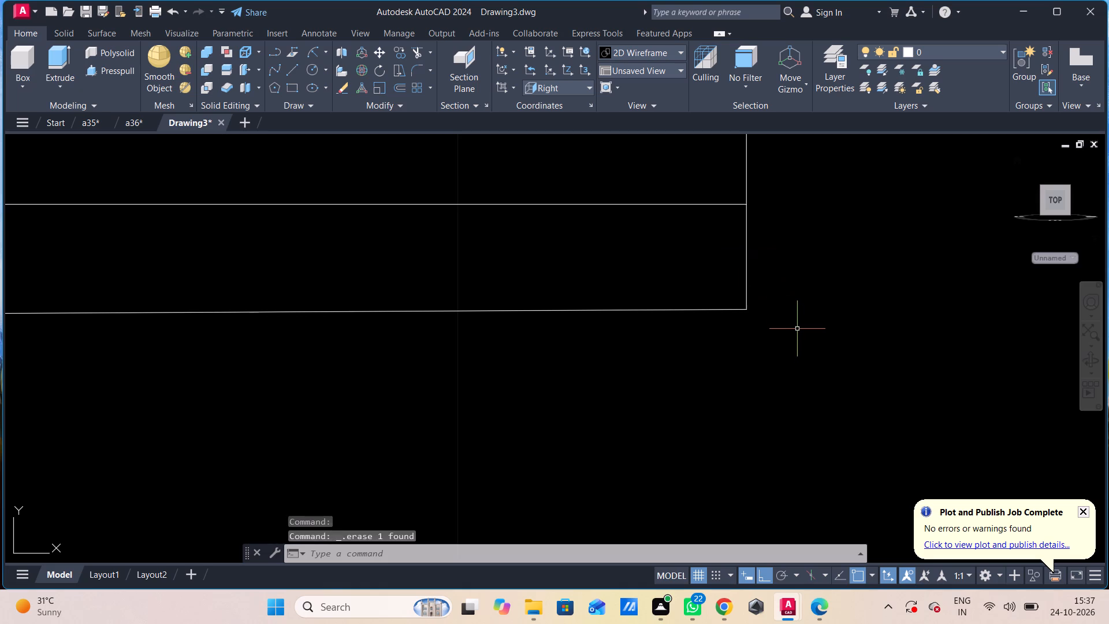
# Join all the lines of the outer outline and the narrow bore profile into polylines.
pyautogui.scroll(-6, 796, 310)
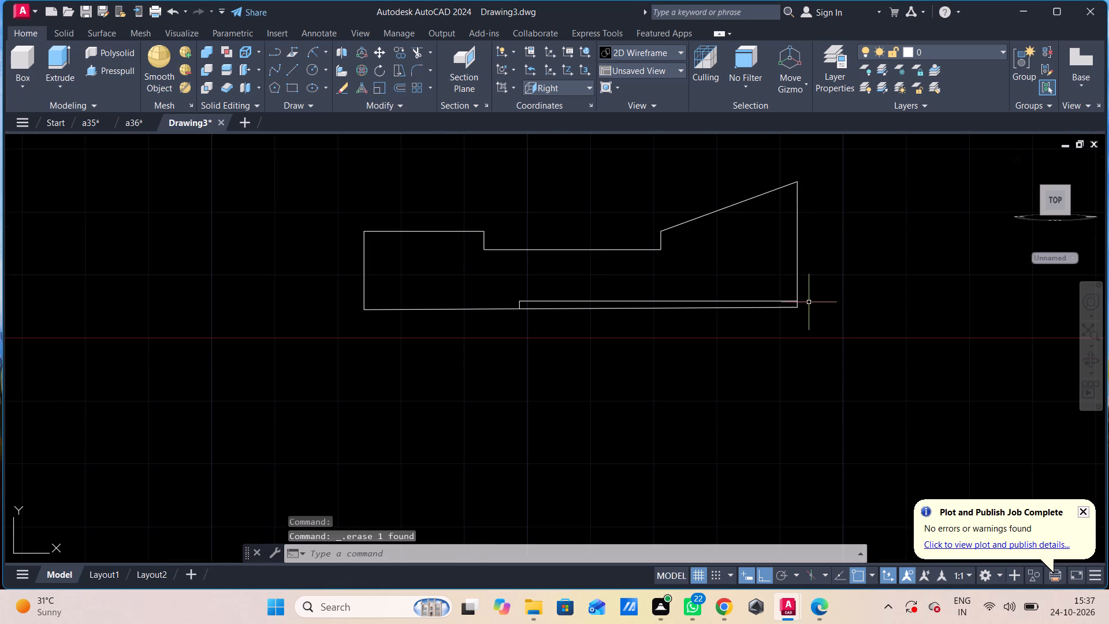
pyautogui.click(816, 161)
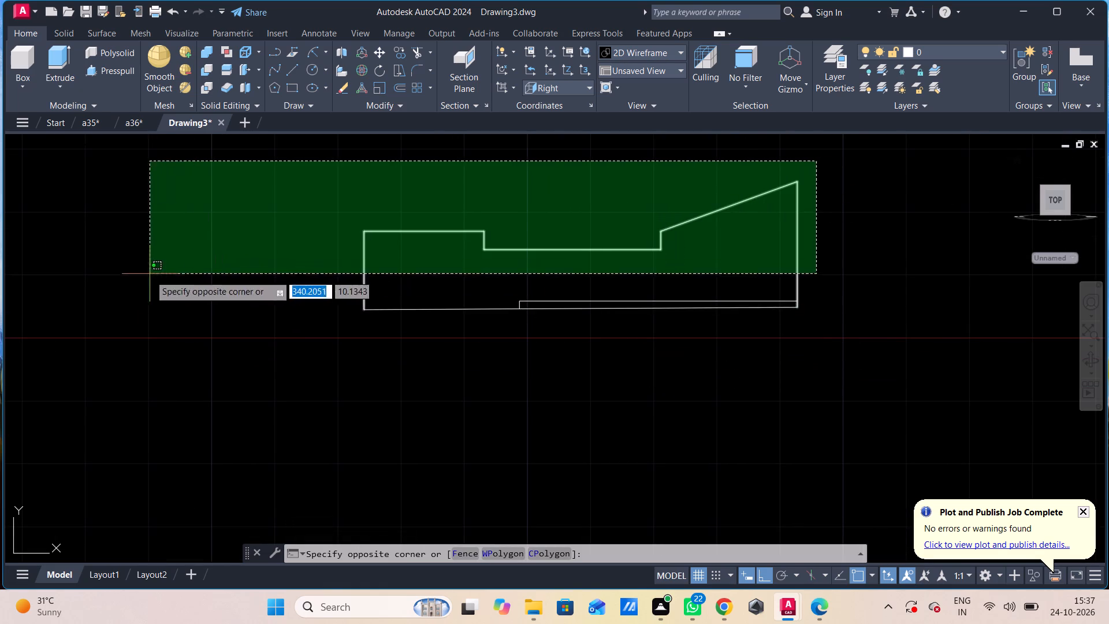
pyautogui.click(207, 339)
pyautogui.press('j')
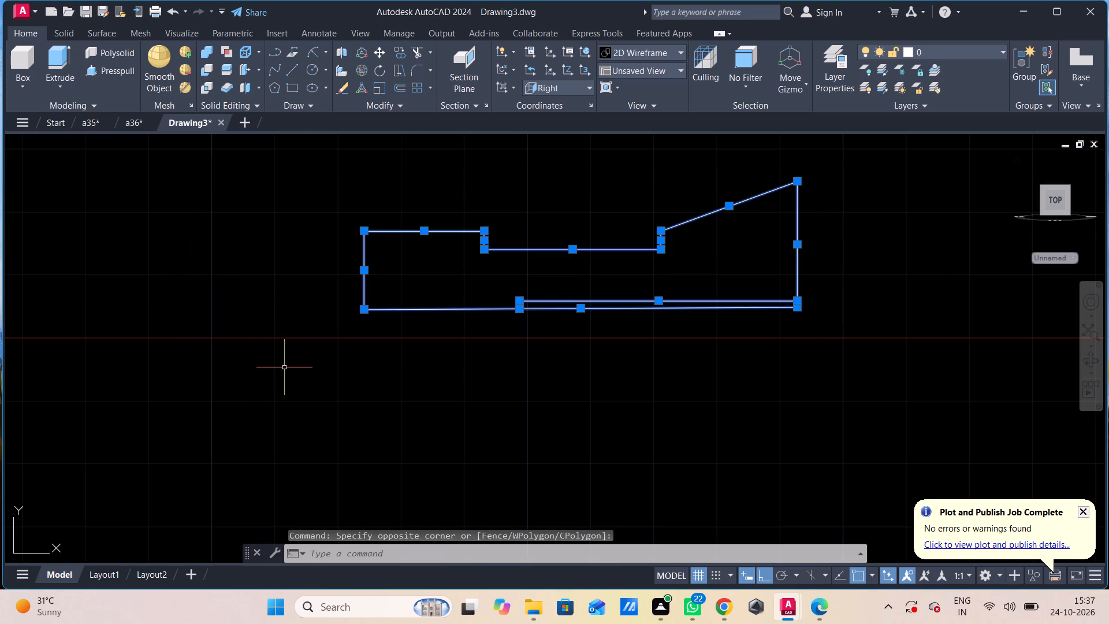
pyautogui.press('space')
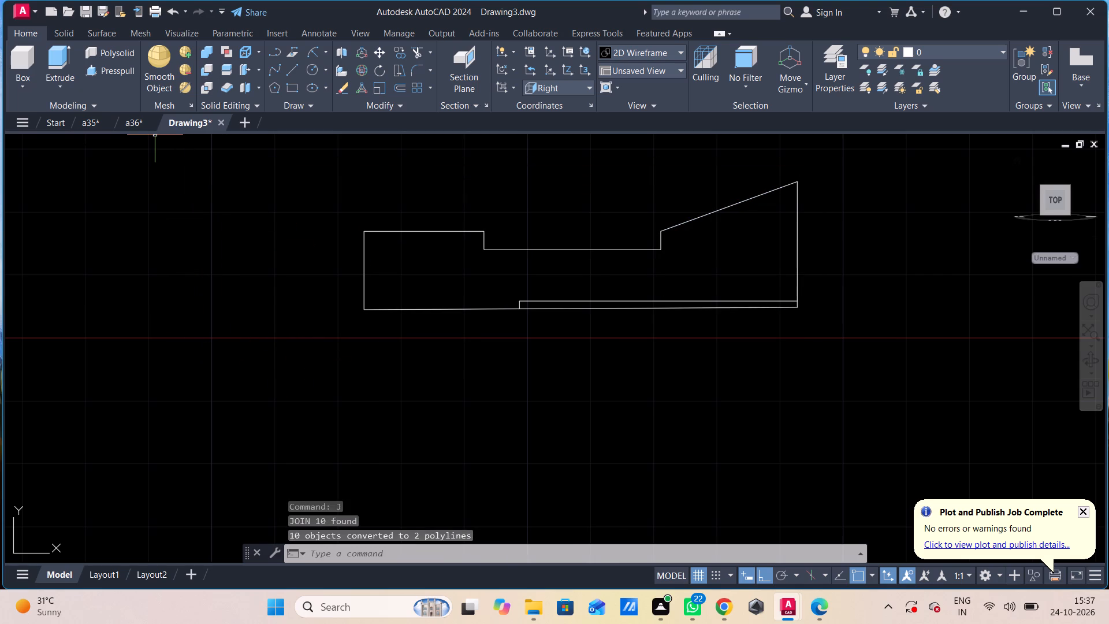
# Revolve the outer outline and the bore profile 360° about a horizontal axis from the outline's lower corner at the straight end.
pyautogui.write('re')
pyautogui.press('v')
pyautogui.press('space')
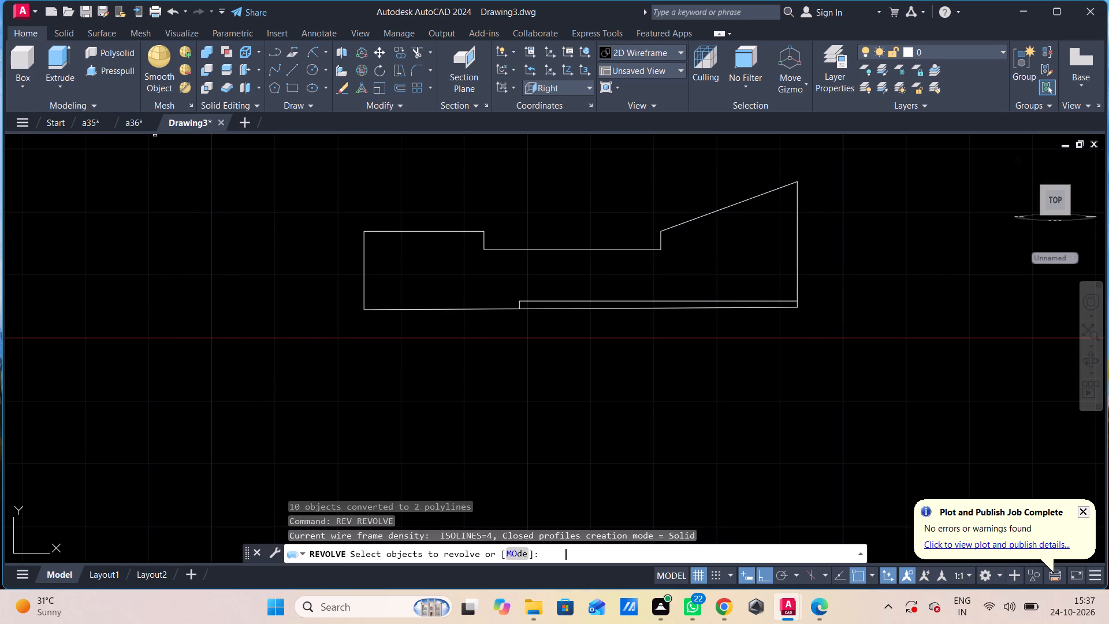
pyautogui.click(403, 308)
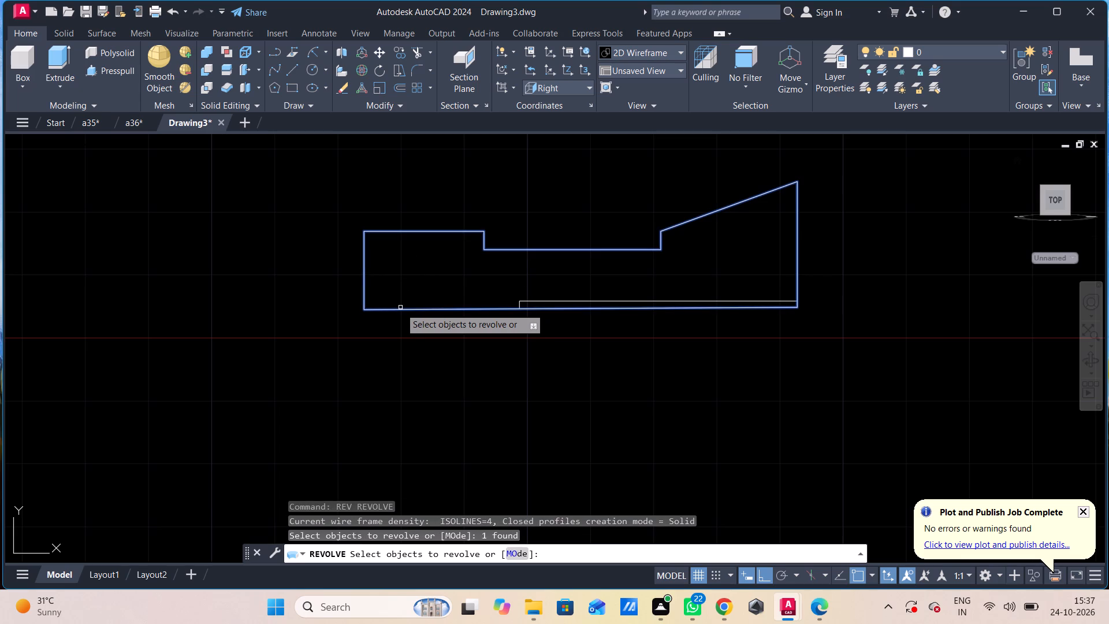
pyautogui.click(528, 300)
pyautogui.press('space')
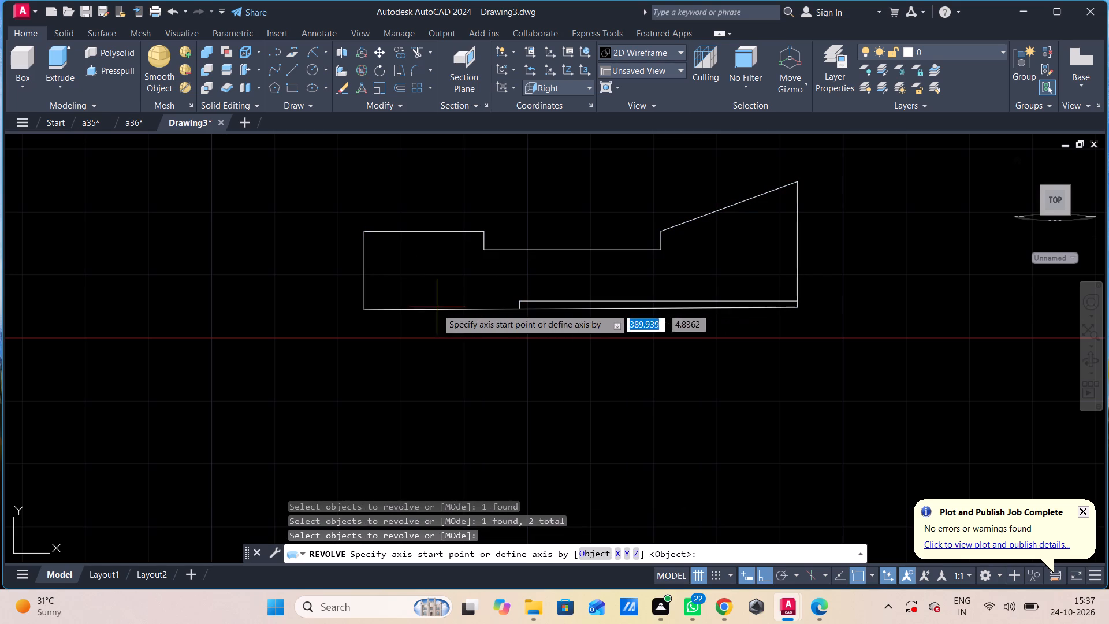
pyautogui.click(362, 311)
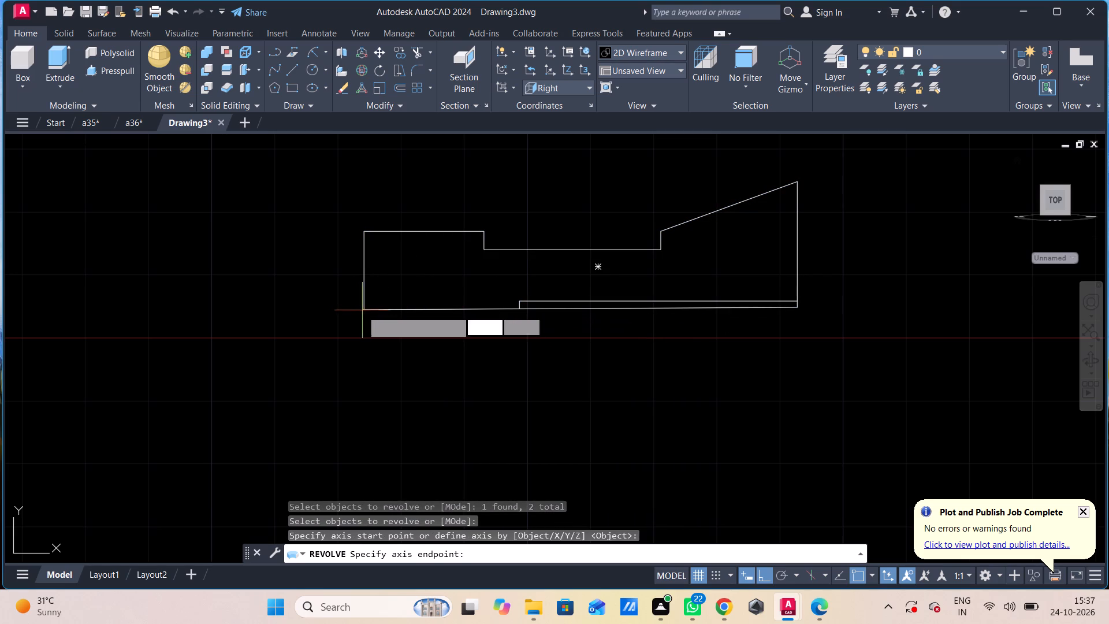
pyautogui.click(794, 310)
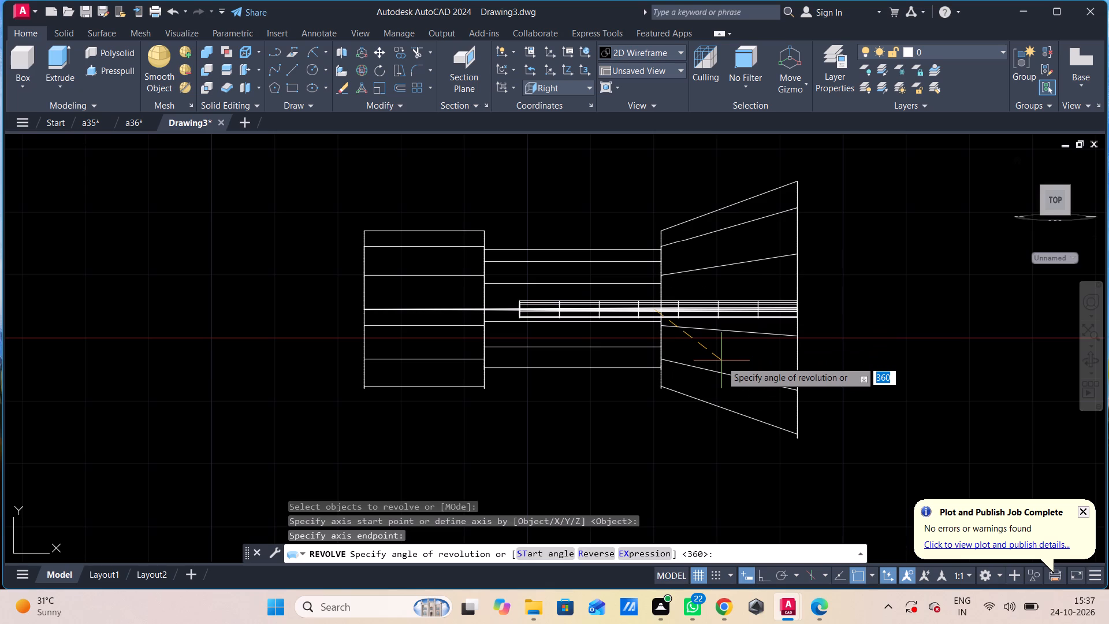
pyautogui.press('Return')
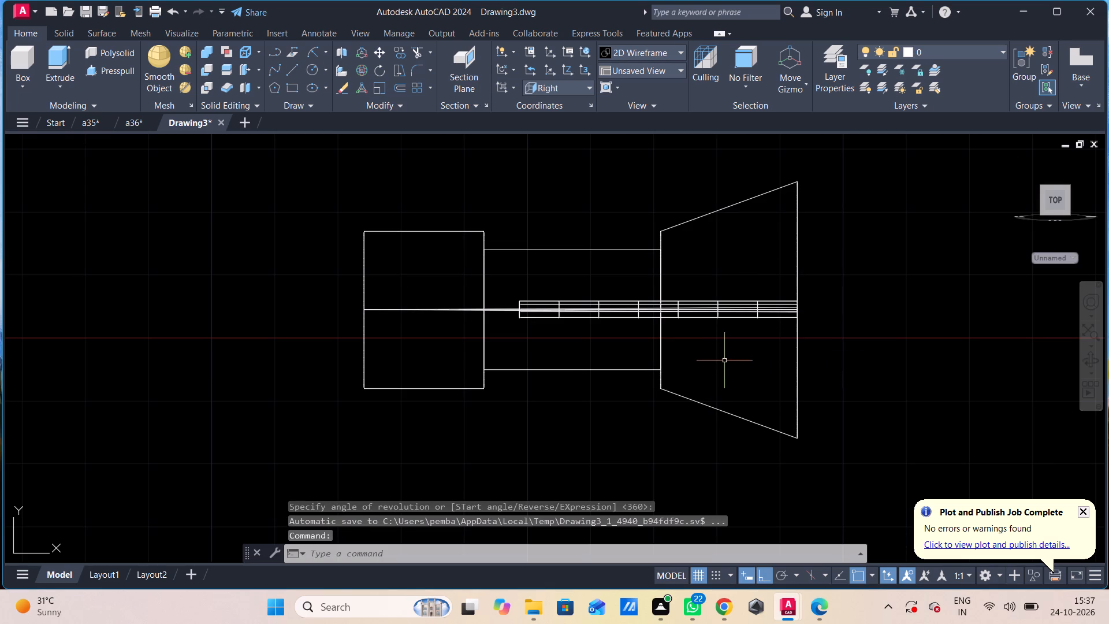
# Set the visual style of the revolved model to Shades of Gray.
pyautogui.keyDown('shift'); pyautogui.scroll(-1, 745, 350); pyautogui.keyUp('shift')
pyautogui.keyDown('shift'); pyautogui.moveTo(745, 351); pyautogui.dragTo(598, 378, button='middle'); pyautogui.keyUp('shift')
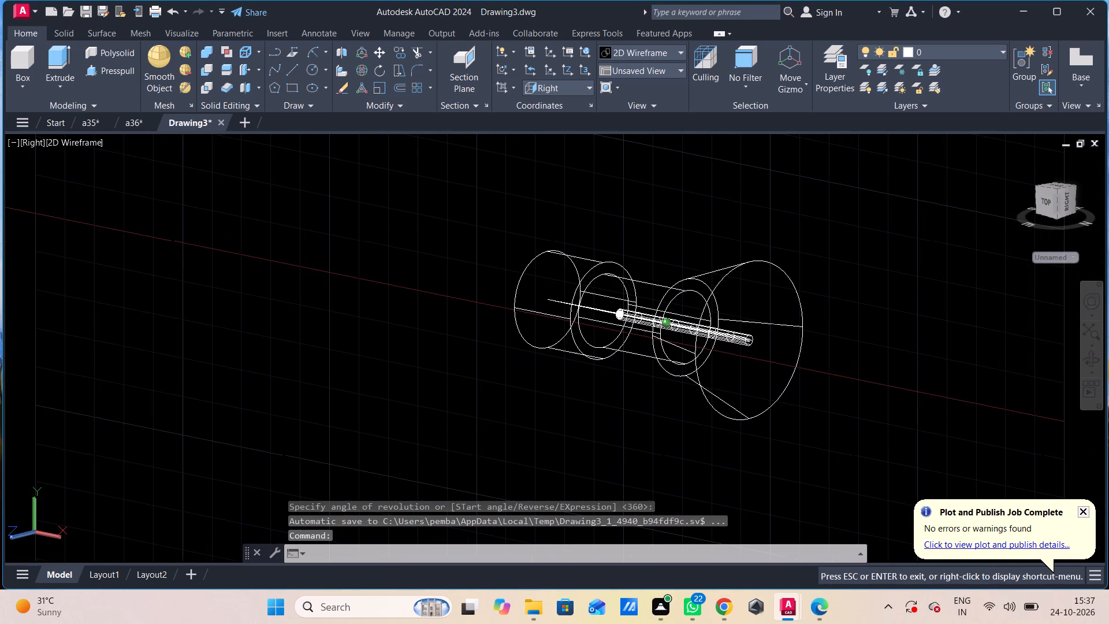
pyautogui.keyDown('shift'); pyautogui.moveTo(598, 378); pyautogui.dragTo(690, 389, button='middle'); pyautogui.keyUp('shift')
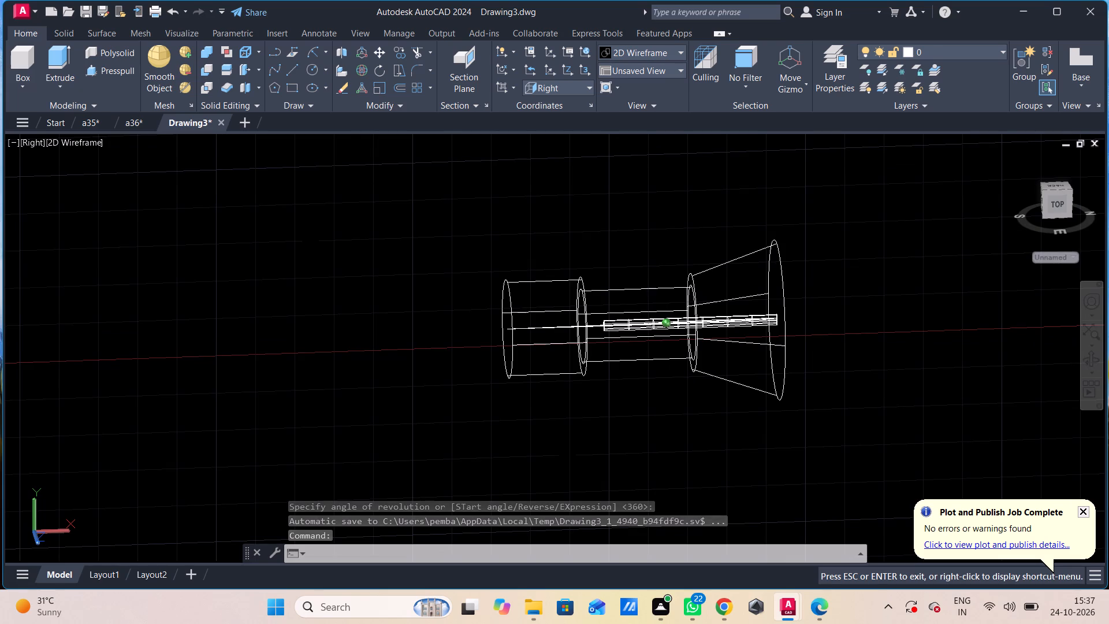
pyautogui.keyDown('shift'); pyautogui.moveTo(690, 389); pyautogui.dragTo(709, 396, button='middle'); pyautogui.keyUp('shift')
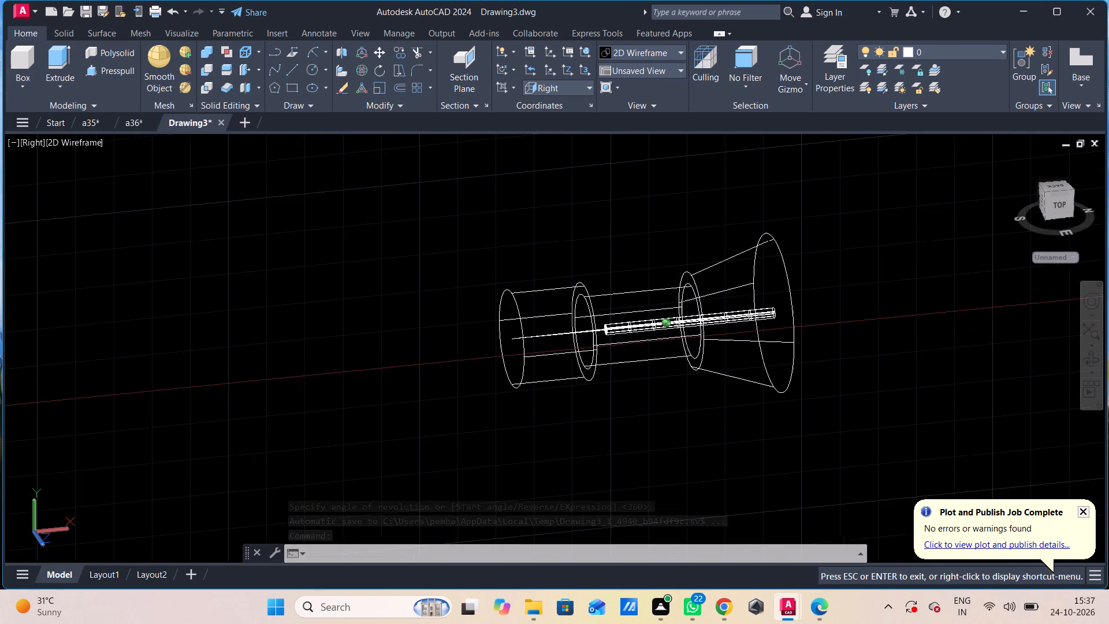
pyautogui.keyDown('shift'); pyautogui.moveTo(709, 396); pyautogui.dragTo(521, 389, button='middle'); pyautogui.keyUp('shift')
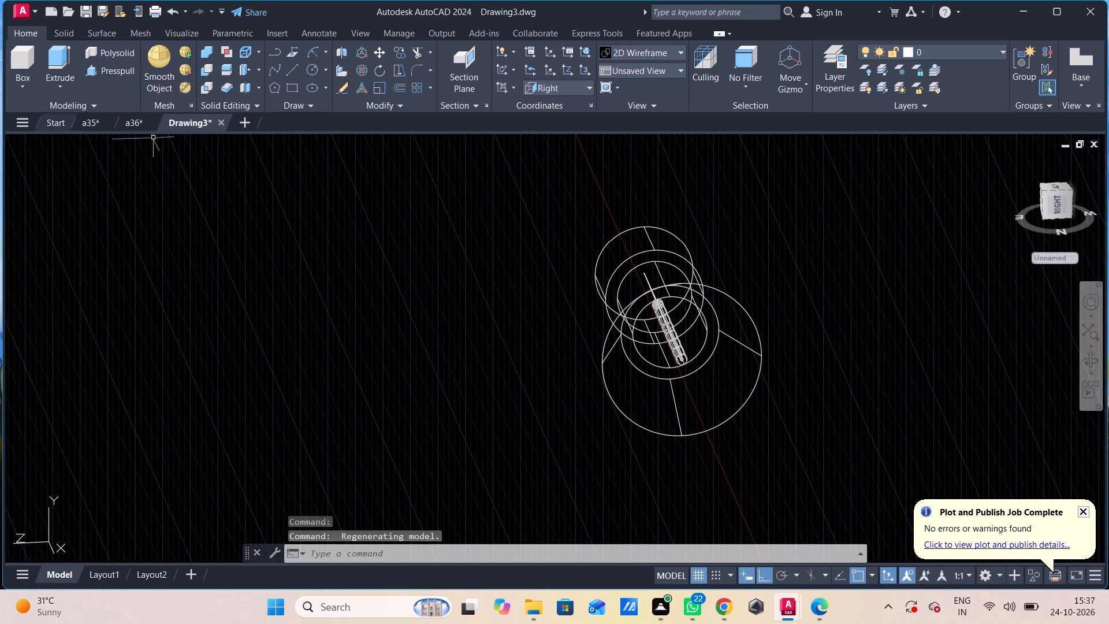
pyautogui.click(88, 142)
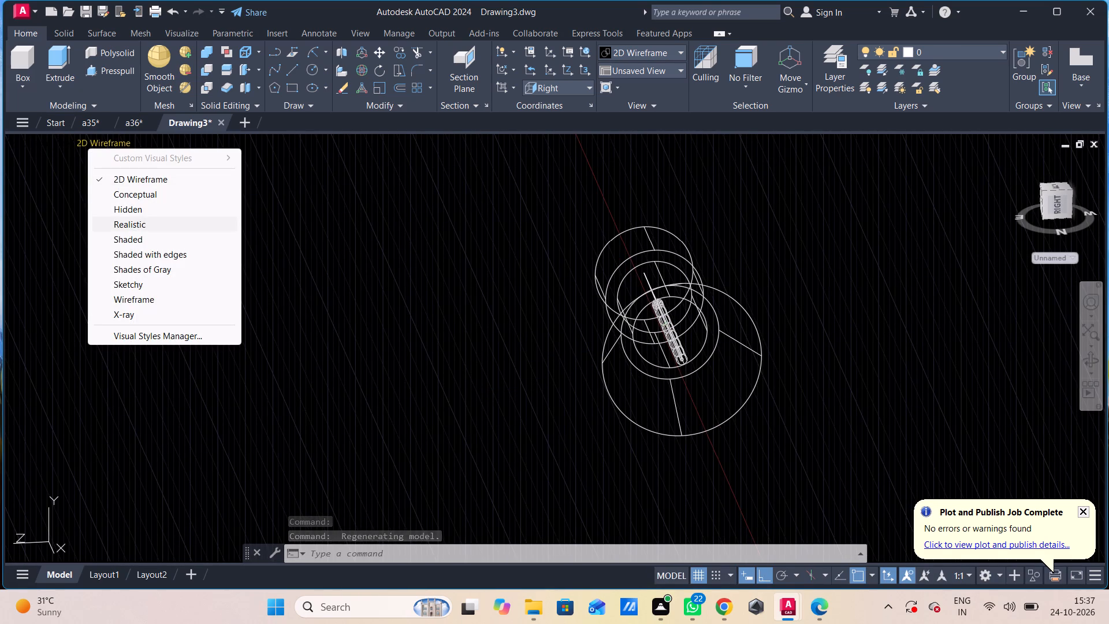
pyautogui.click(138, 268)
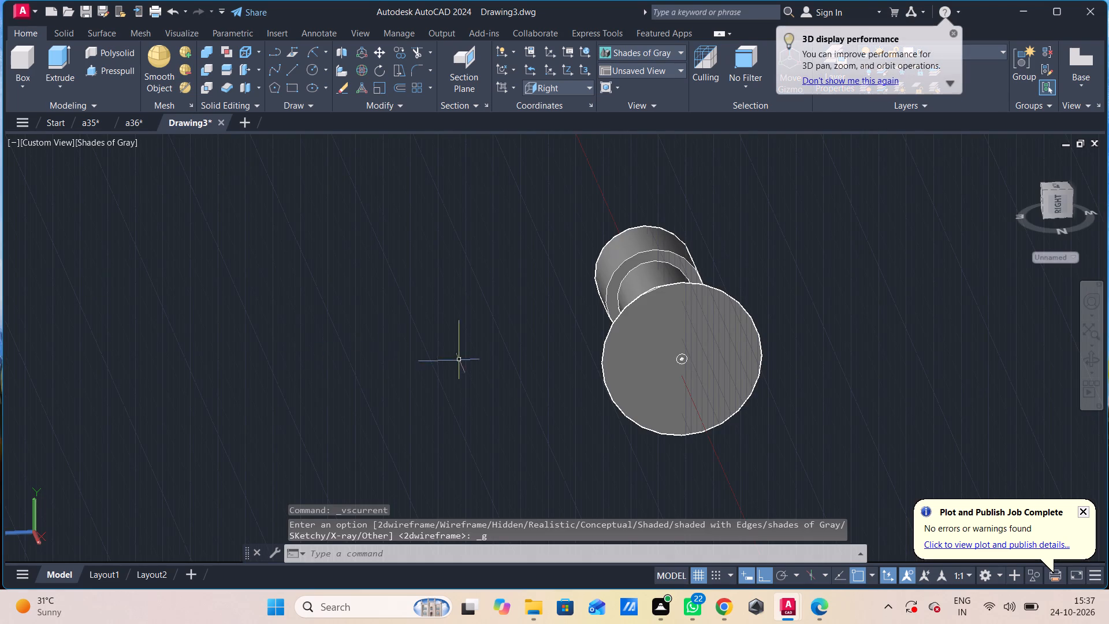
# Examine the shaded revolved part and its flared end face from several angles.
pyautogui.keyDown('shift'); pyautogui.moveTo(460, 361); pyautogui.dragTo(575, 375, button='middle'); pyautogui.keyUp('shift')
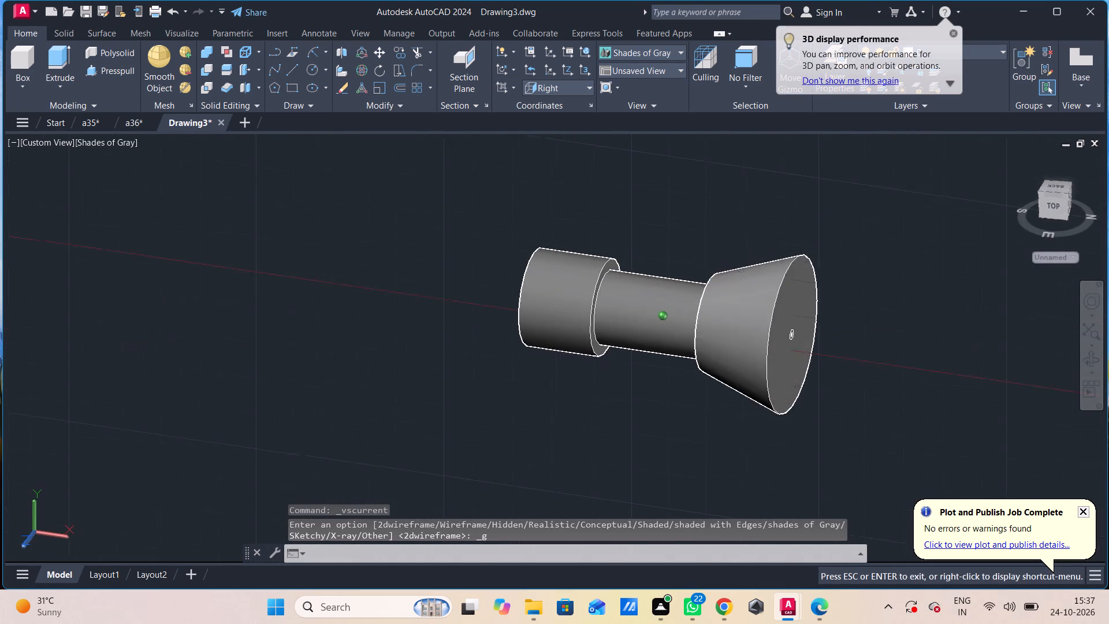
pyautogui.keyDown('shift'); pyautogui.moveTo(575, 375); pyautogui.dragTo(538, 378, button='middle'); pyautogui.keyUp('shift')
pyautogui.keyDown('shift'); pyautogui.middleClick(538, 378); pyautogui.keyUp('shift')
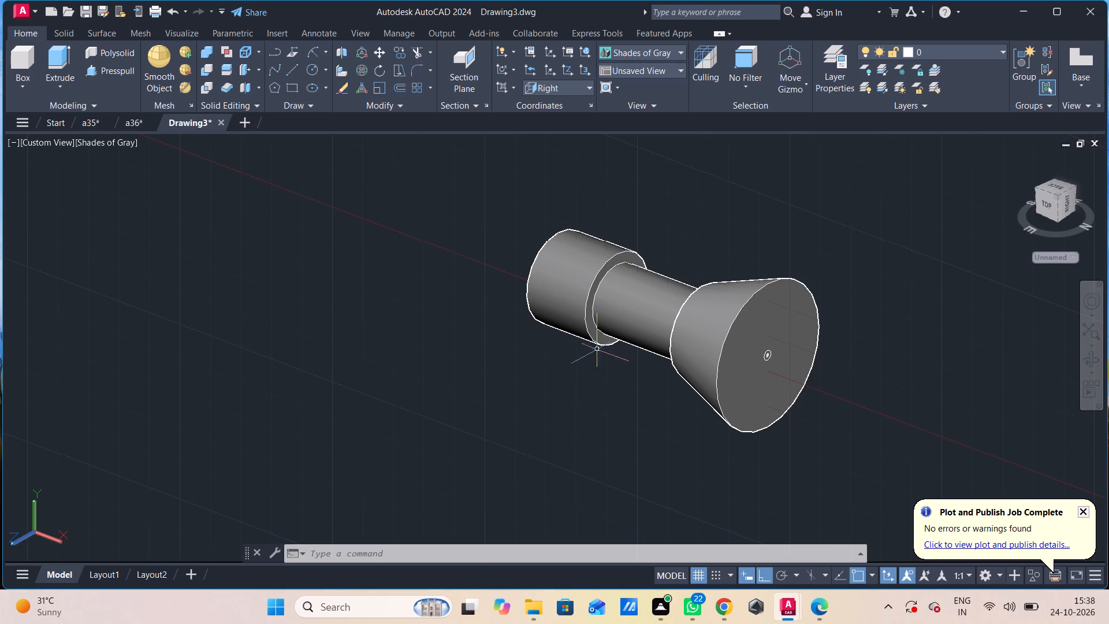
pyautogui.moveTo(605, 348); pyautogui.dragTo(568, 354, button='middle')
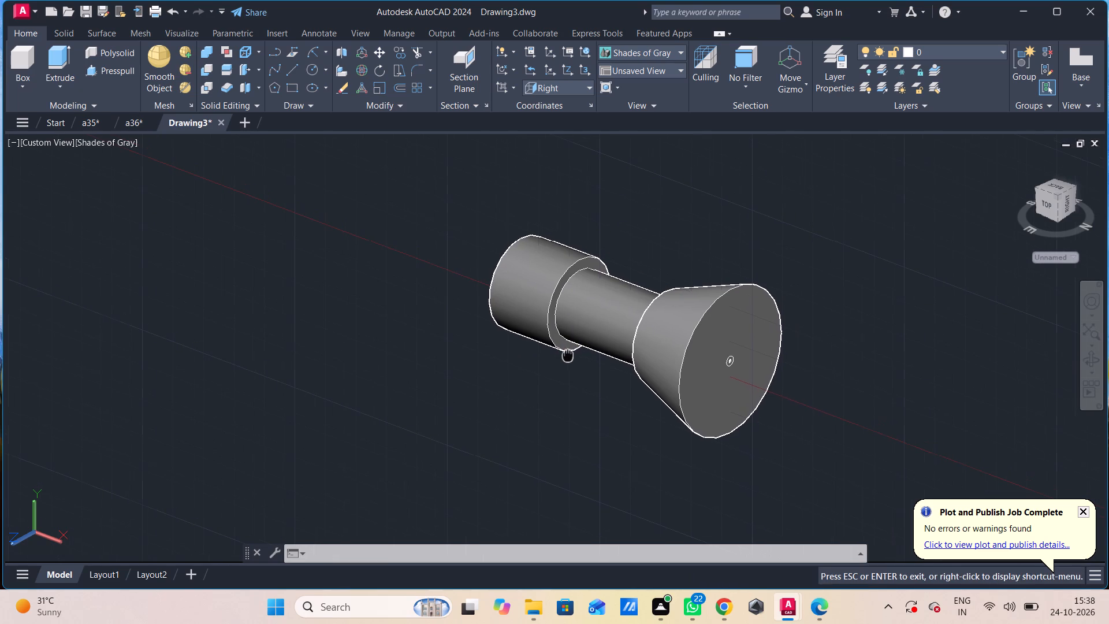
pyautogui.moveTo(568, 354); pyautogui.dragTo(568, 355, button='middle')
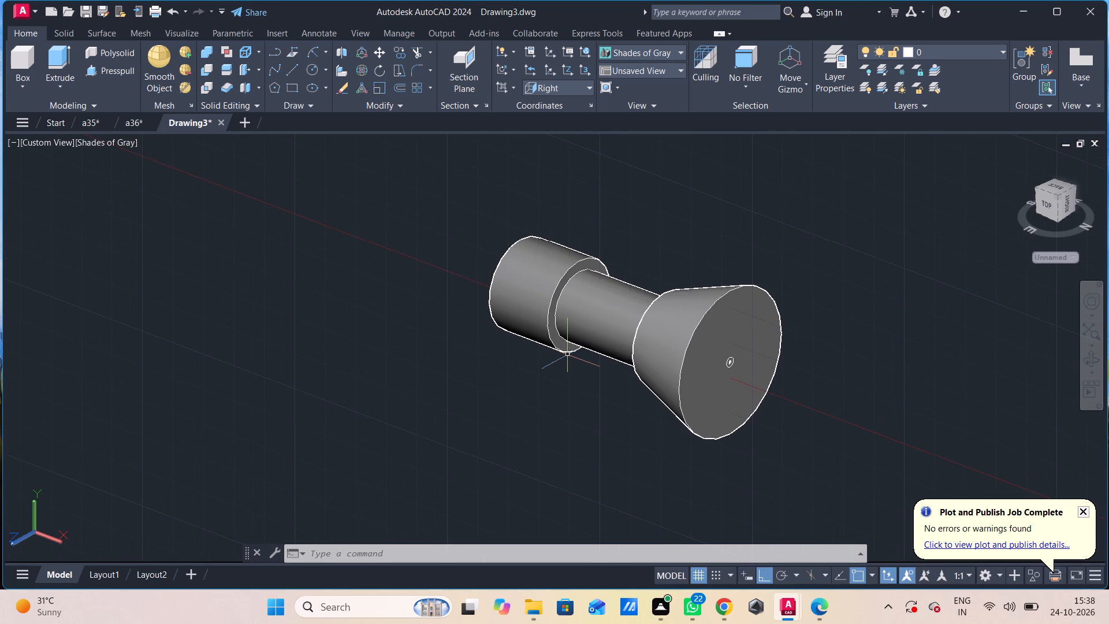
pyautogui.scroll(-1, 568, 355)
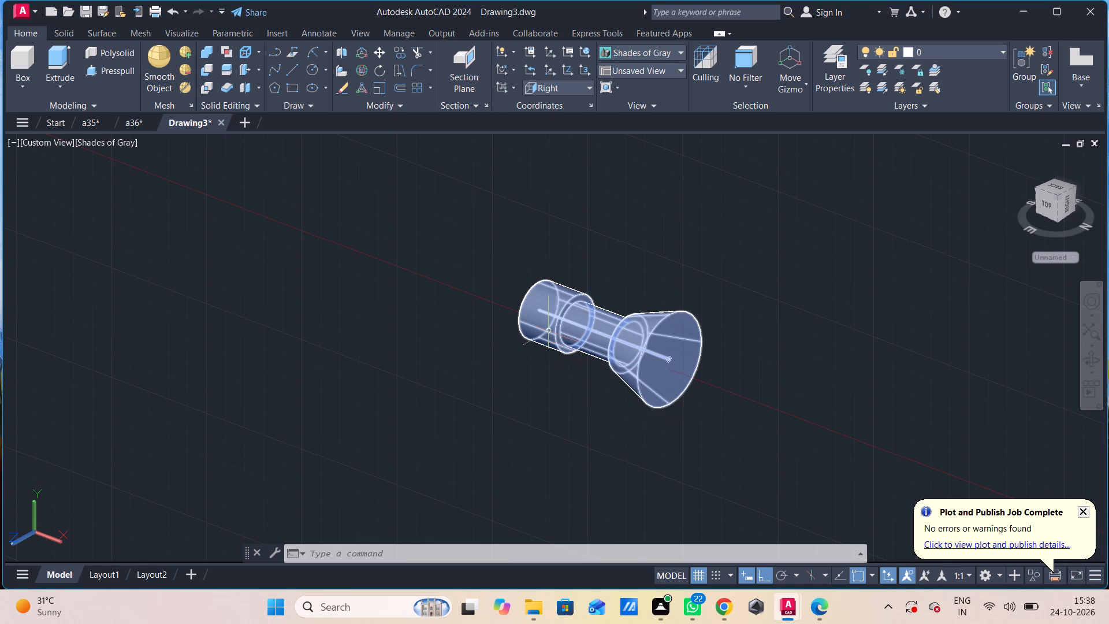
pyautogui.keyDown('shift'); pyautogui.moveTo(557, 332); pyautogui.dragTo(662, 343, button='middle'); pyautogui.keyUp('shift')
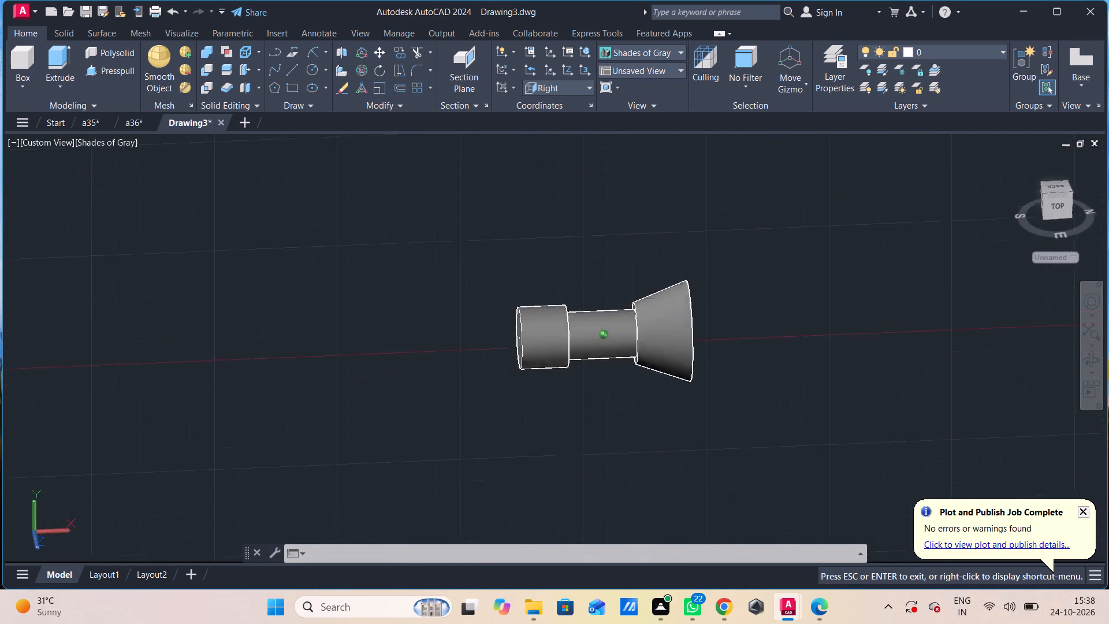
# Set the UCS origin at the centre of the flared end face, with its XY plane lying on that face.
pyautogui.keyDown('shift'); pyautogui.moveTo(662, 343); pyautogui.dragTo(548, 336, button='middle'); pyautogui.keyUp('shift')
pyautogui.scroll(1, 646, 354)
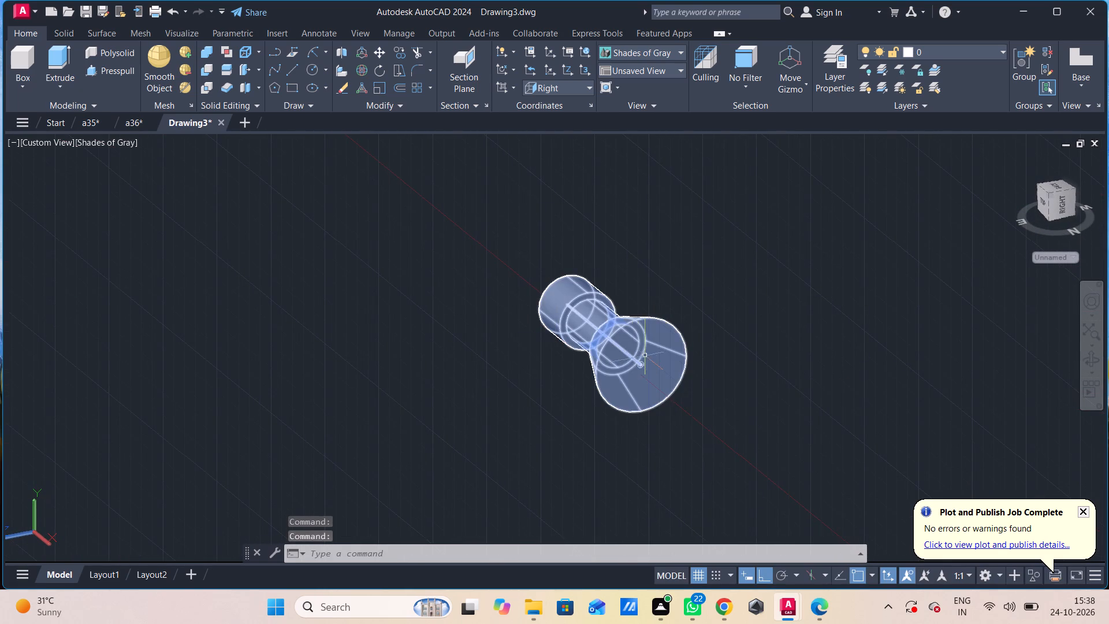
pyautogui.scroll(1, 646, 354)
pyautogui.keyDown('shift'); pyautogui.moveTo(596, 370); pyautogui.dragTo(525, 378, button='middle'); pyautogui.keyUp('shift')
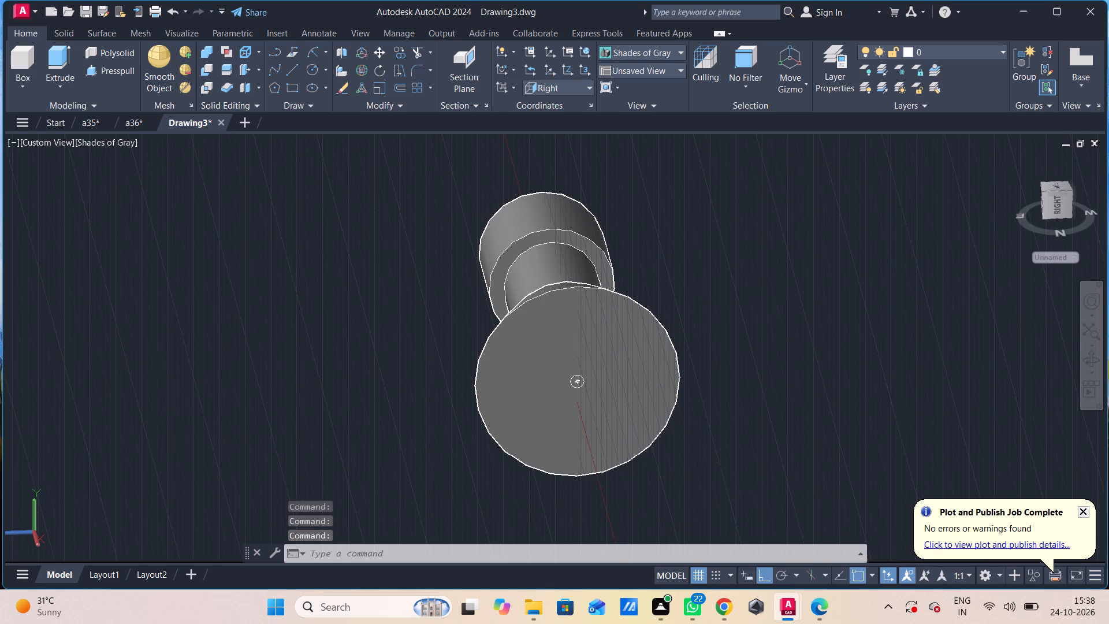
pyautogui.scroll(1, 556, 314)
pyautogui.keyDown('shift'); pyautogui.moveTo(556, 310); pyautogui.dragTo(551, 263, button='middle'); pyautogui.keyUp('shift')
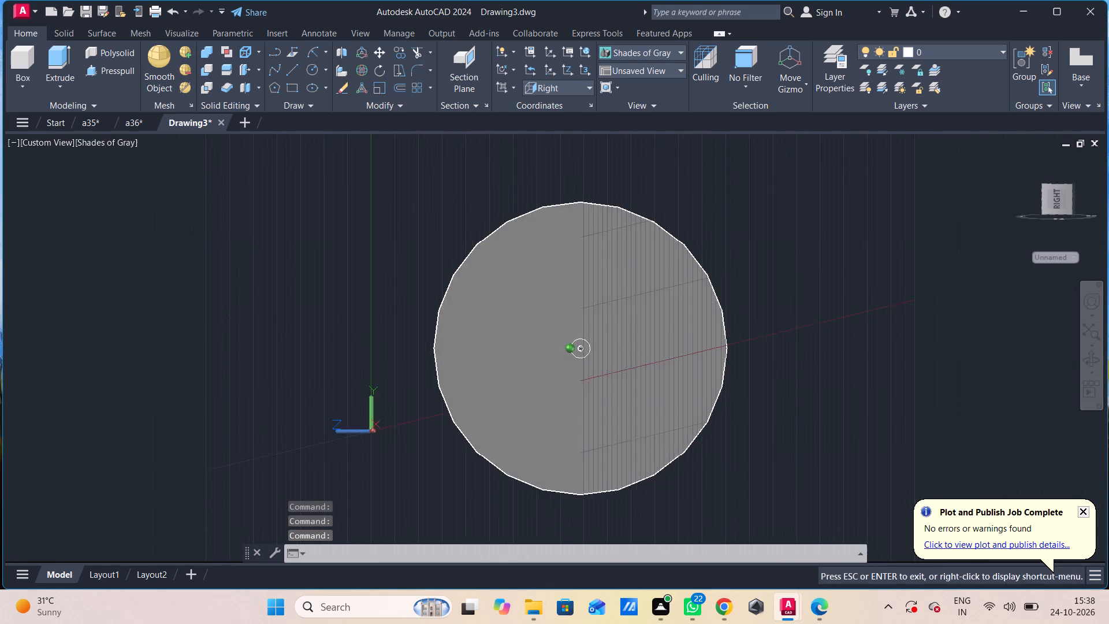
pyautogui.keyDown('shift'); pyautogui.moveTo(551, 263); pyautogui.dragTo(551, 271, button='middle'); pyautogui.keyUp('shift')
pyautogui.keyDown('shift'); pyautogui.middleClick(552, 276); pyautogui.keyUp('shift')
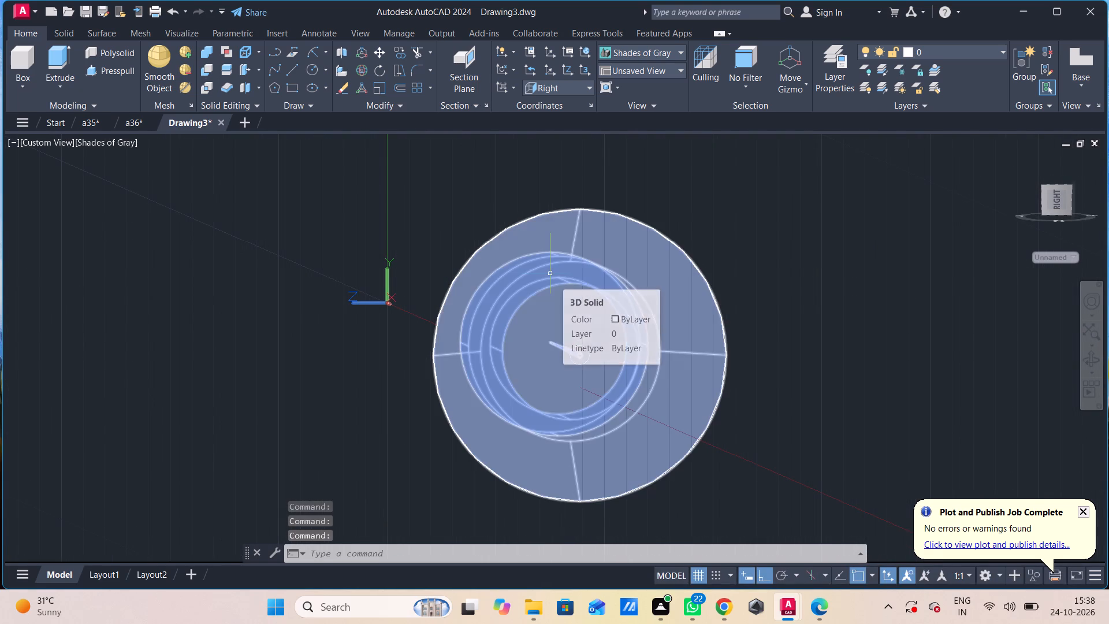
pyautogui.click(550, 274)
pyautogui.keyDown('shift'); pyautogui.moveTo(577, 354); pyautogui.dragTo(608, 382, button='middle'); pyautogui.keyUp('shift')
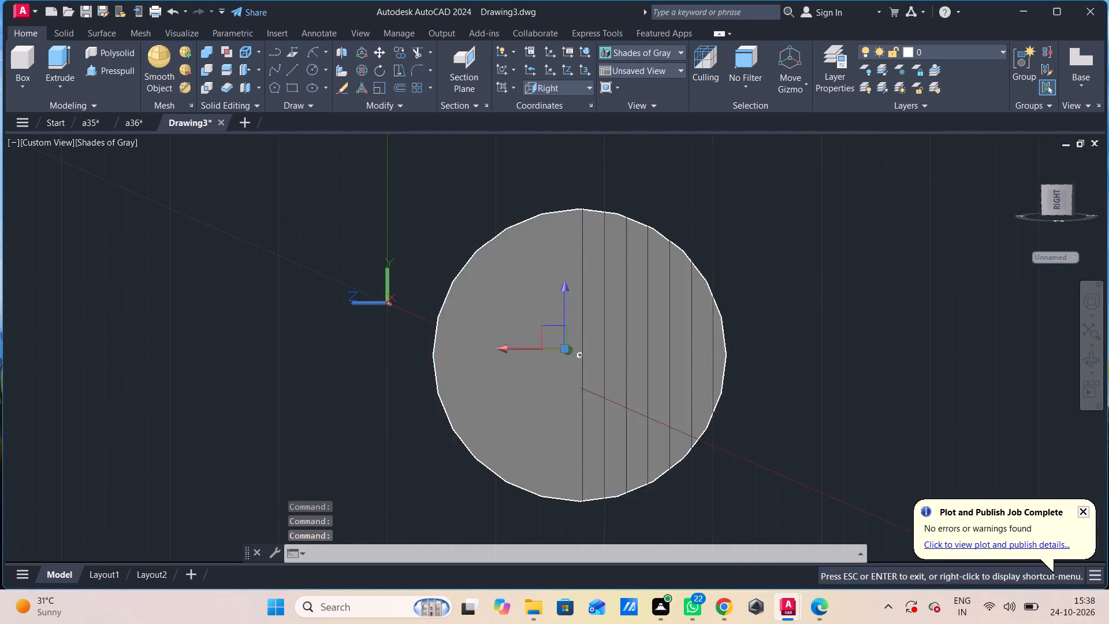
pyautogui.keyDown('shift'); pyautogui.moveTo(608, 382); pyautogui.dragTo(611, 392, button='middle'); pyautogui.keyUp('shift')
pyautogui.click(603, 366)
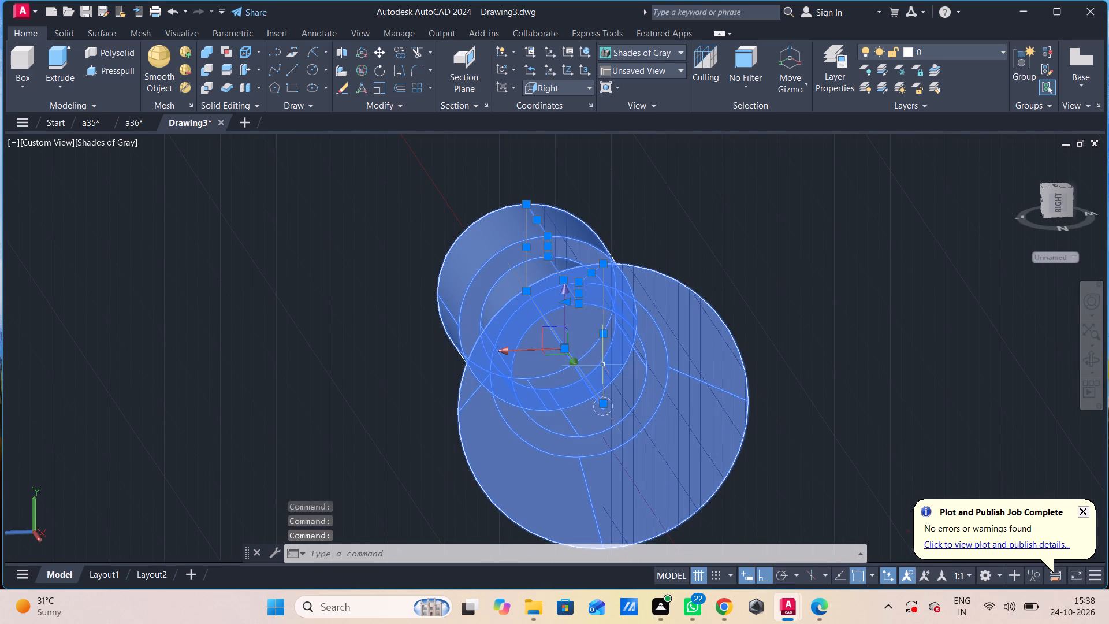
pyautogui.write('ucs')
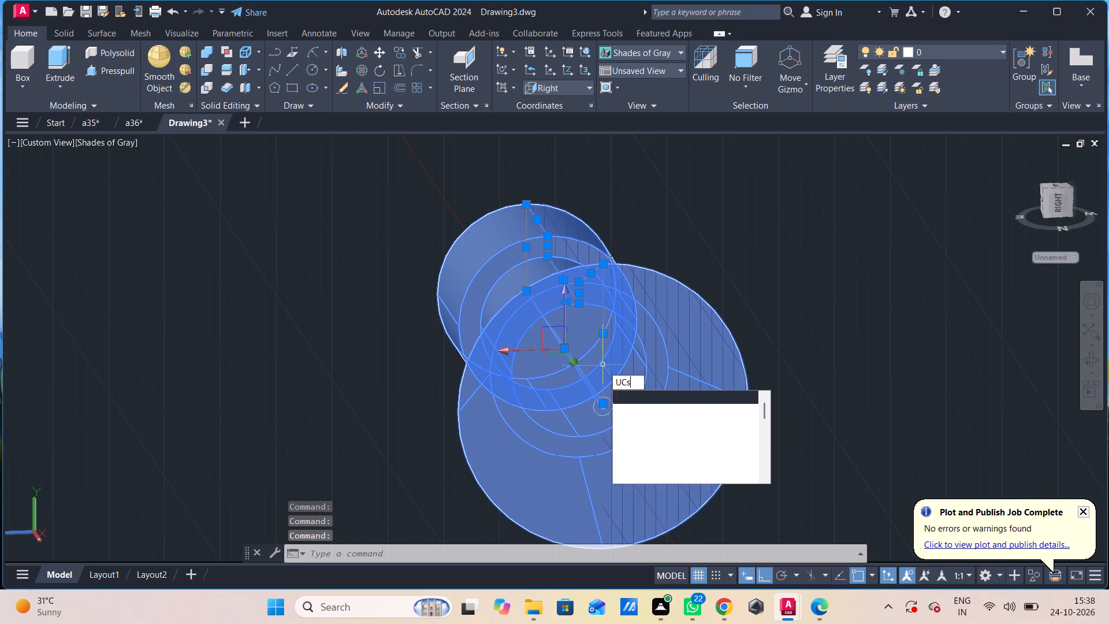
pyautogui.press('space')
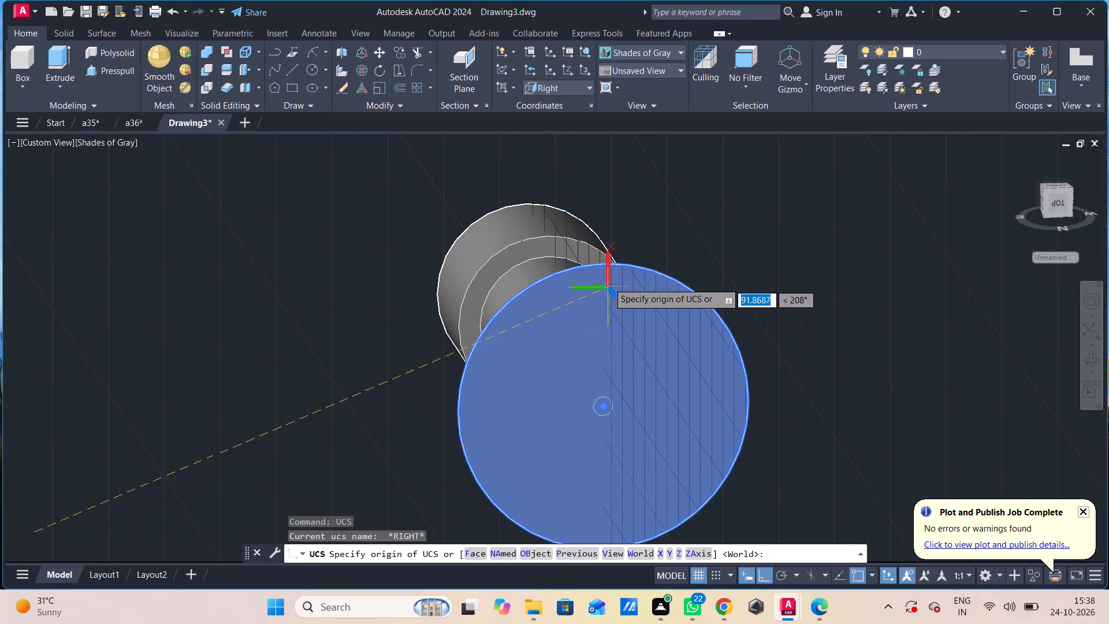
pyautogui.click(610, 408)
pyautogui.click(675, 392)
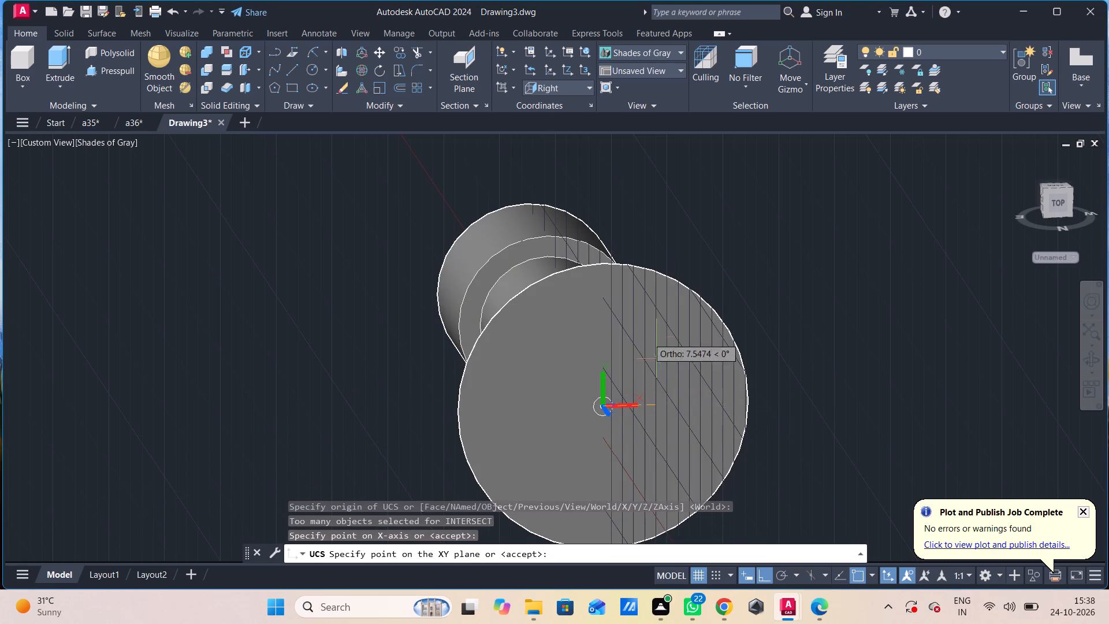
pyautogui.click(637, 309)
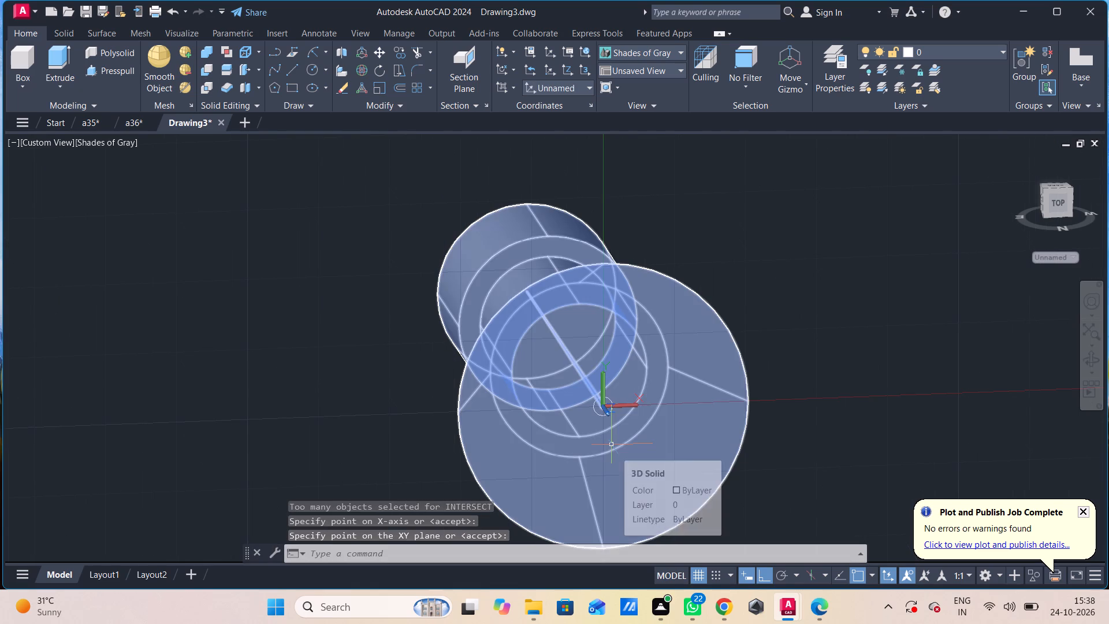
# Draw a circle of radius 6.5 centred on the flared end face.
pyautogui.keyDown('shift'); pyautogui.moveTo(609, 444); pyautogui.dragTo(575, 443, button='middle'); pyautogui.keyUp('shift')
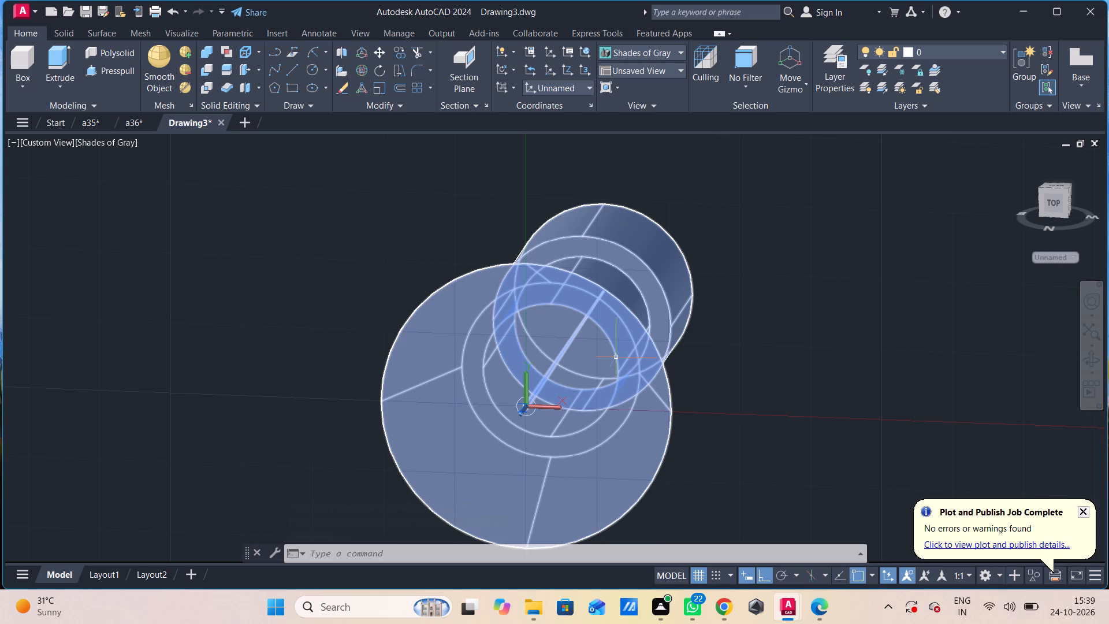
pyautogui.write('c')
pyautogui.press('space')
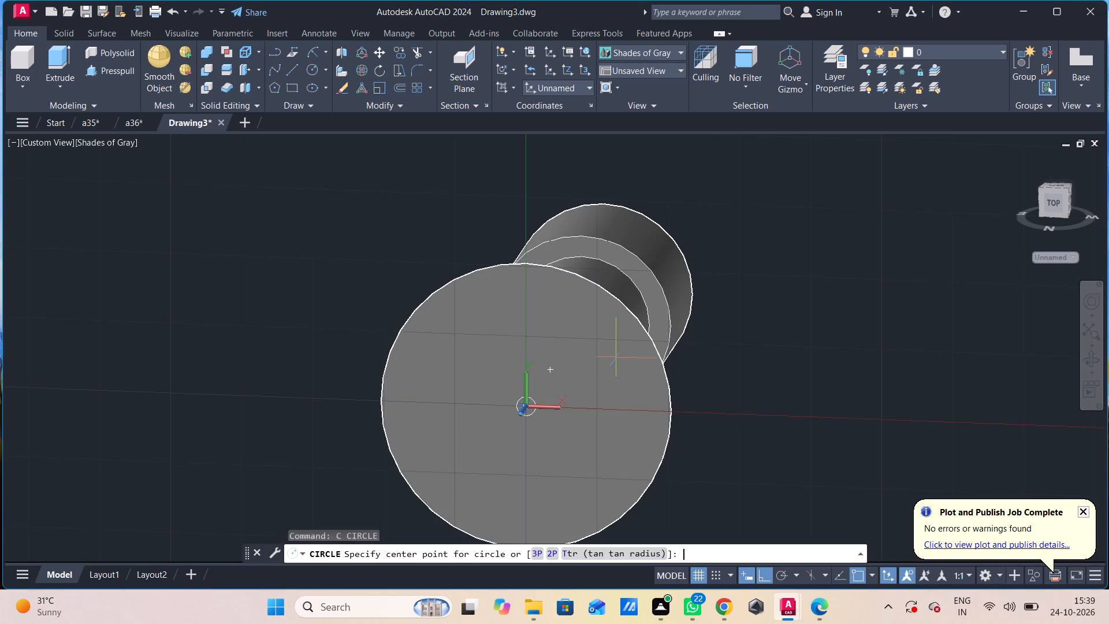
pyautogui.click(527, 404)
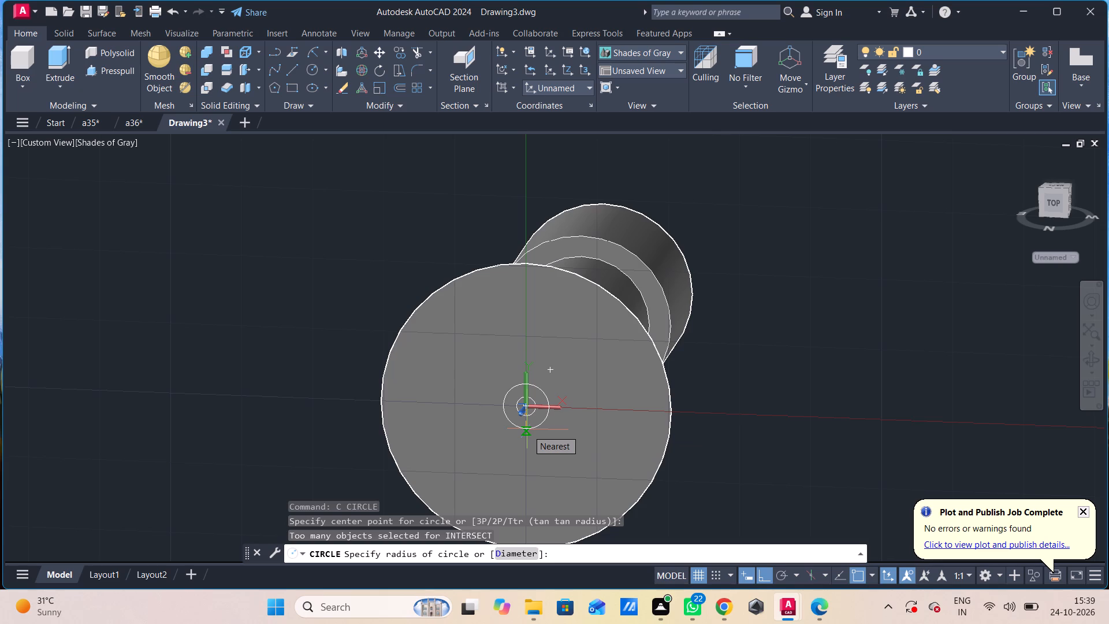
pyautogui.write('6.5')
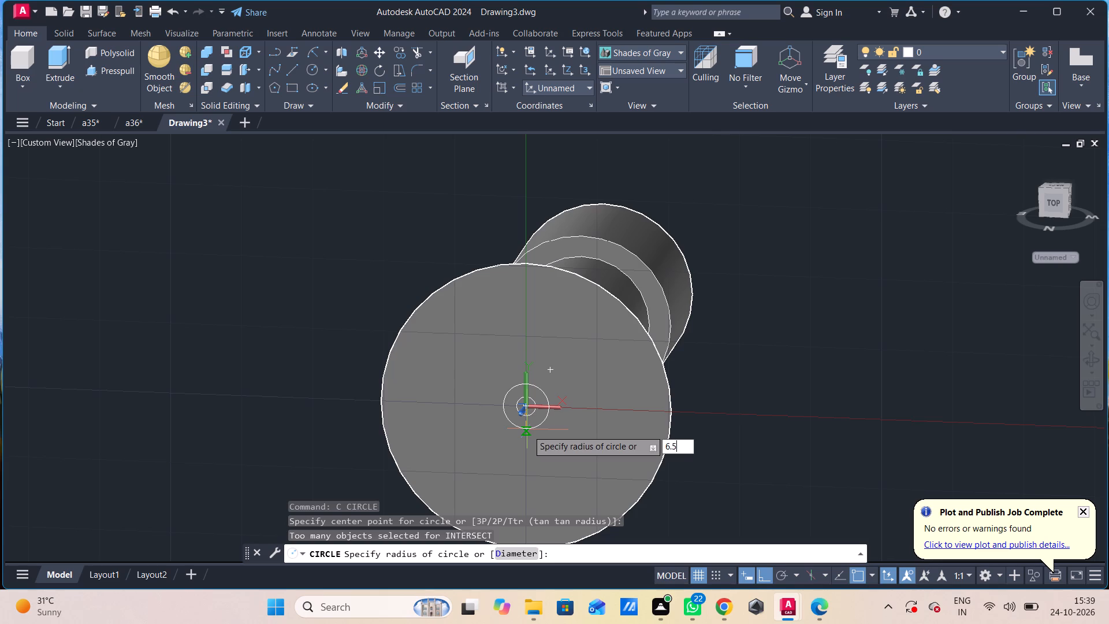
pyautogui.press('Return')
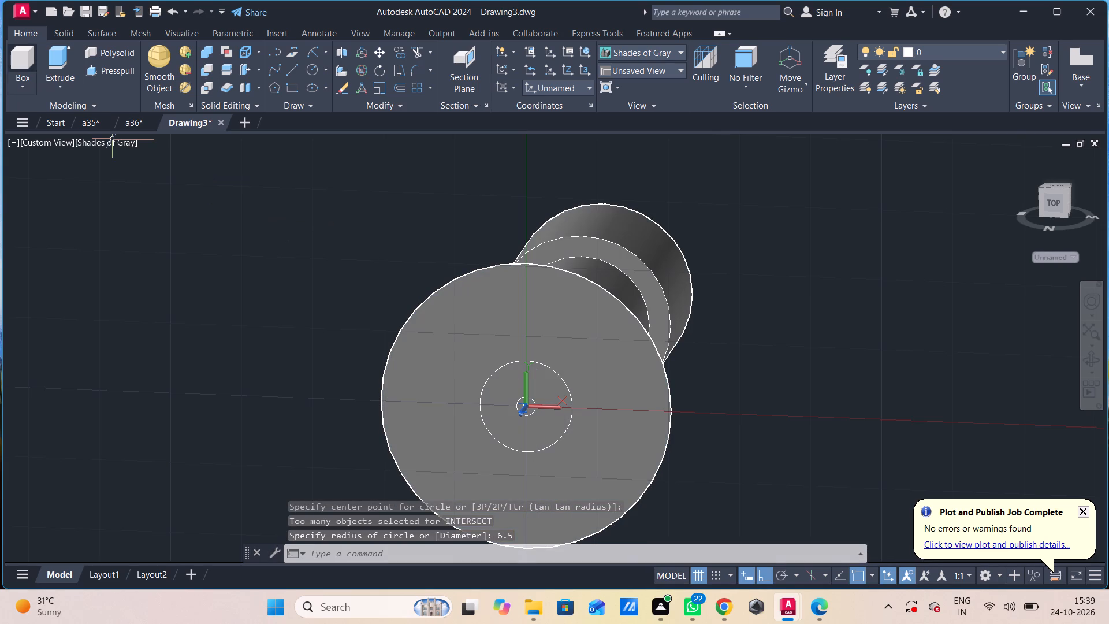
# Presspull the ring between the 6.5-radius circle and the small inner circle about 34.4 units inward through the part.
pyautogui.click(90, 68)
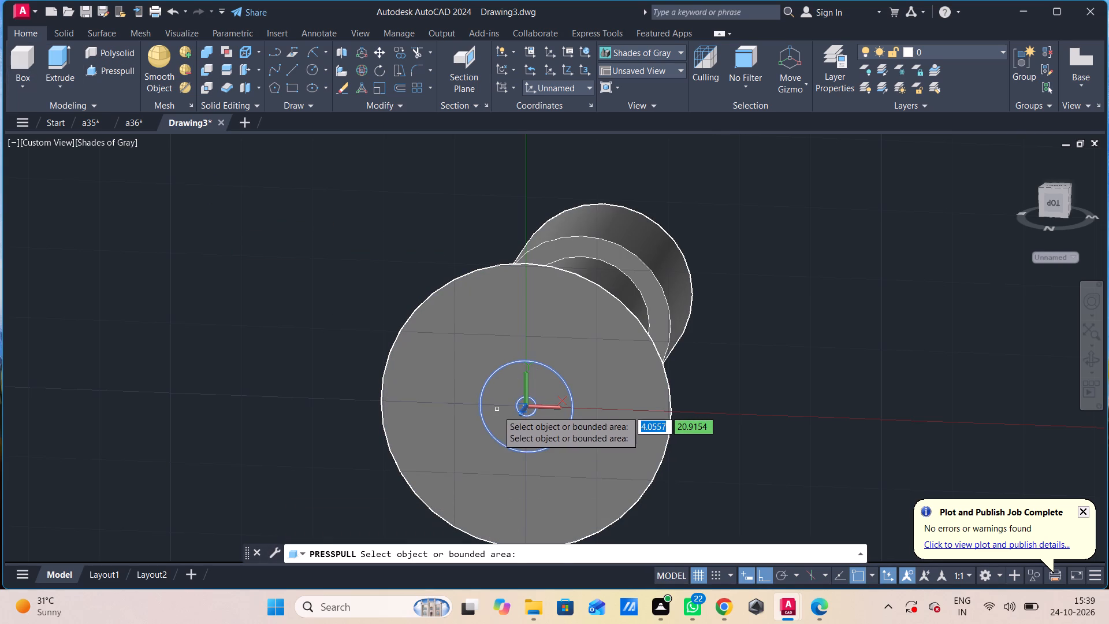
pyautogui.click(501, 410)
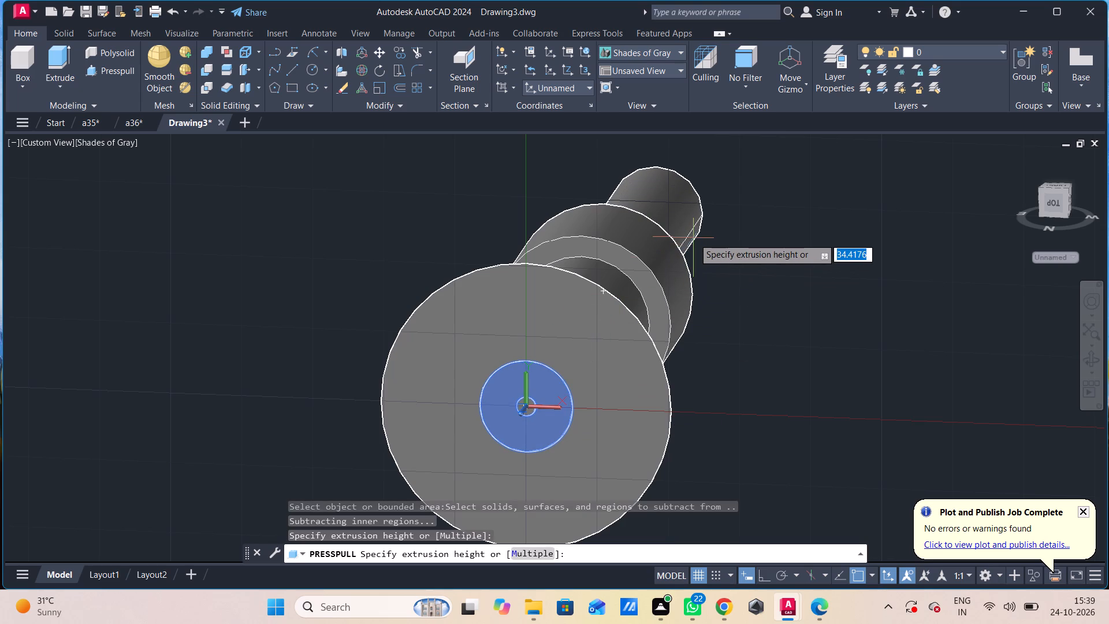
pyautogui.click(694, 238)
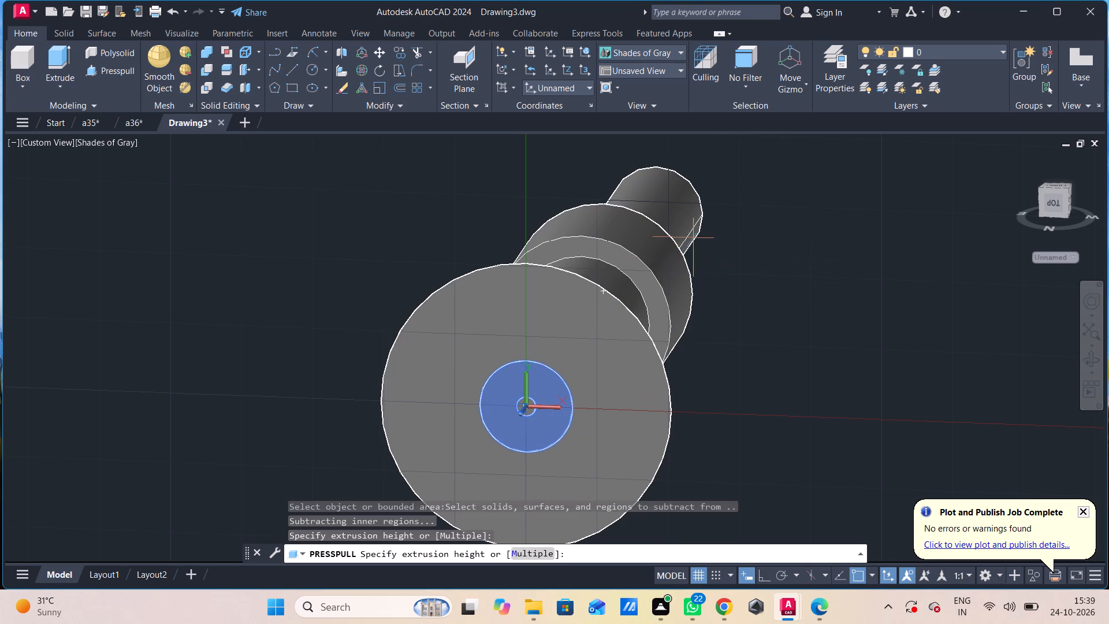
pyautogui.click(531, 395)
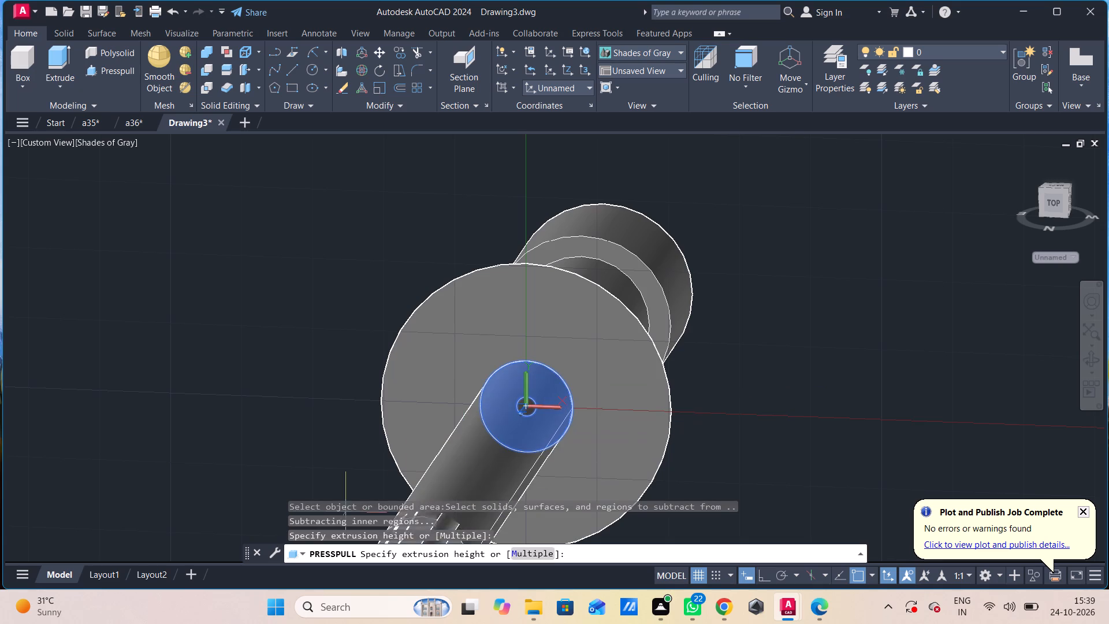
pyautogui.press('Escape')
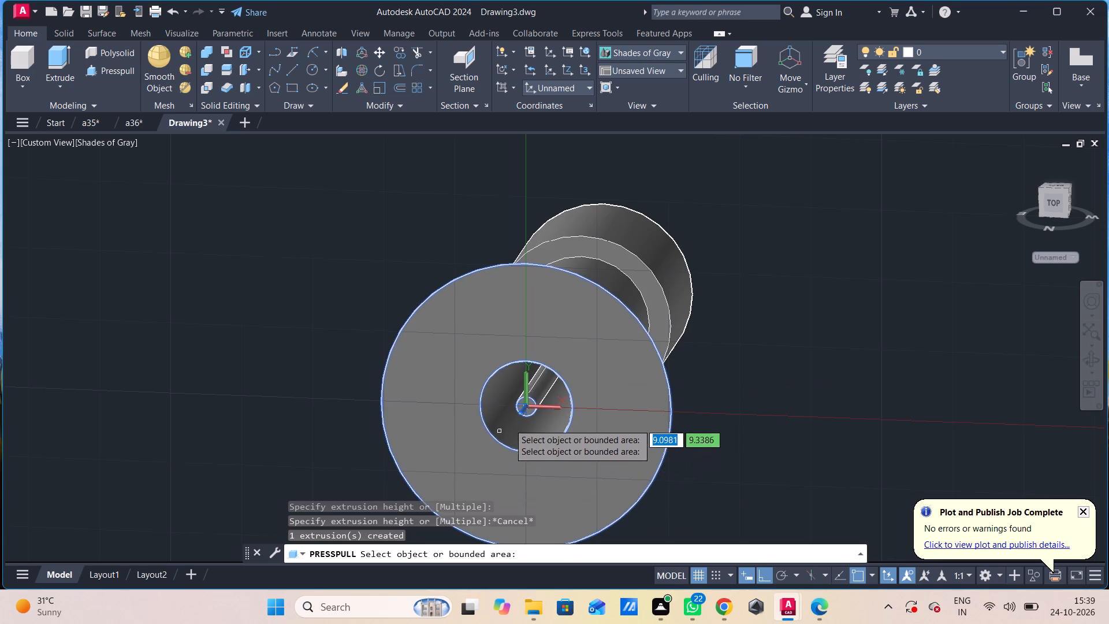
pyautogui.scroll(3, 564, 388)
pyautogui.press('Escape')
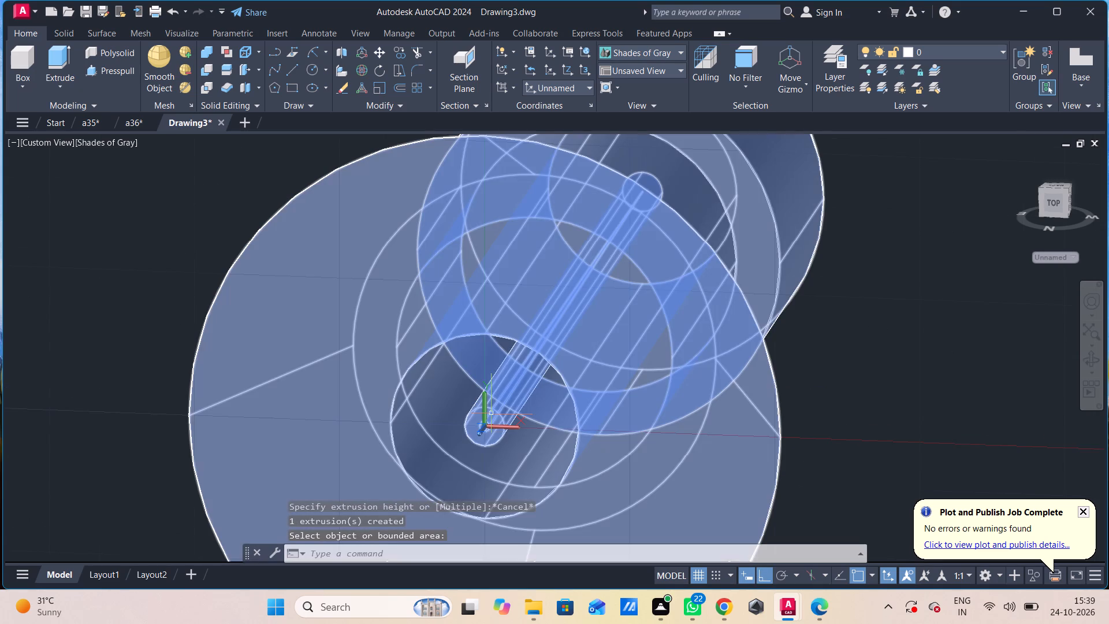
# Delete the separate narrow bore solid at the centre of the enlarged hole.
pyautogui.click(497, 414)
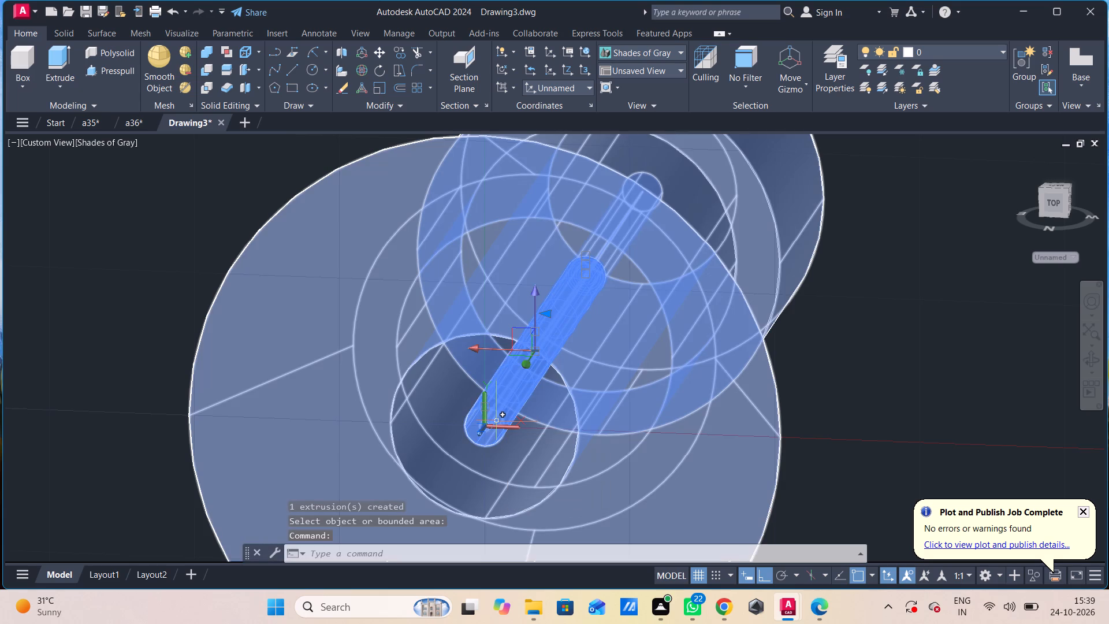
pyautogui.press('Delete')
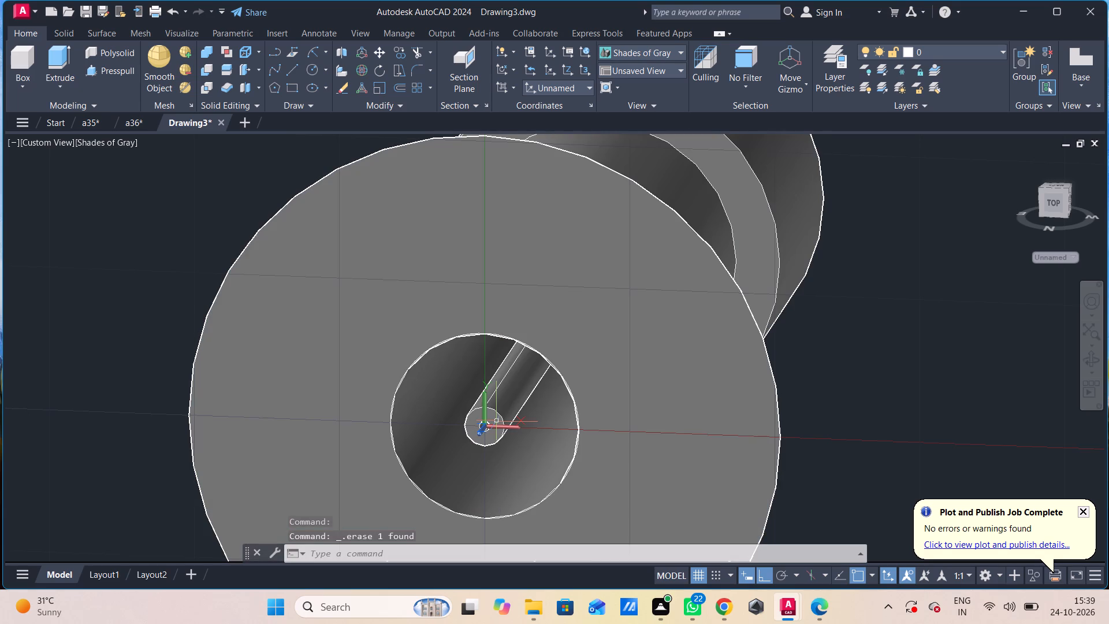
pyautogui.click(506, 415)
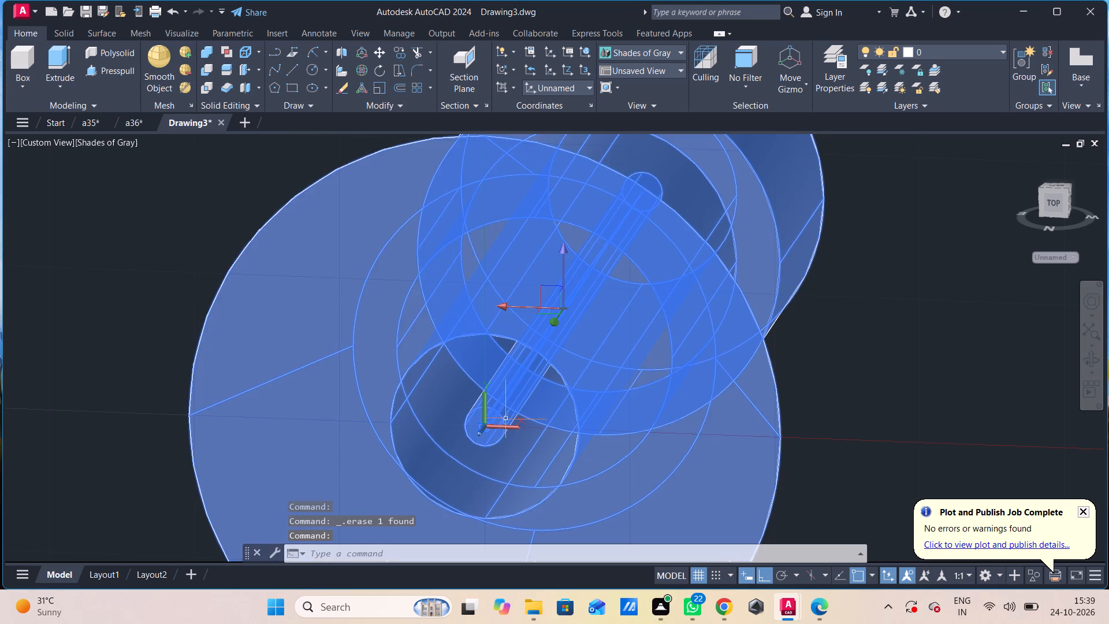
pyautogui.press('Escape')
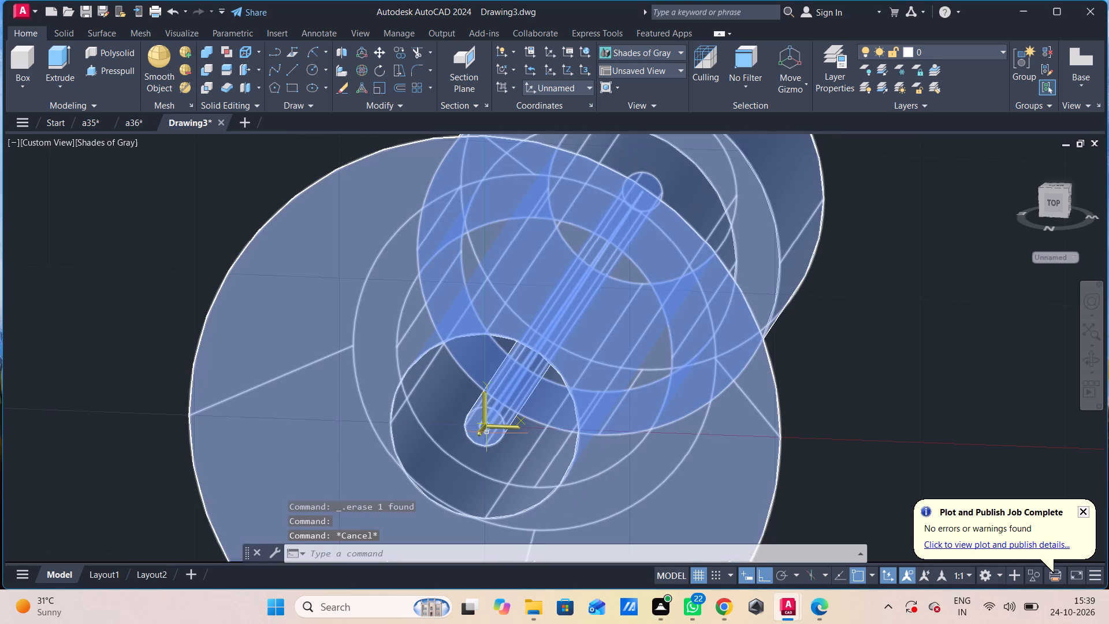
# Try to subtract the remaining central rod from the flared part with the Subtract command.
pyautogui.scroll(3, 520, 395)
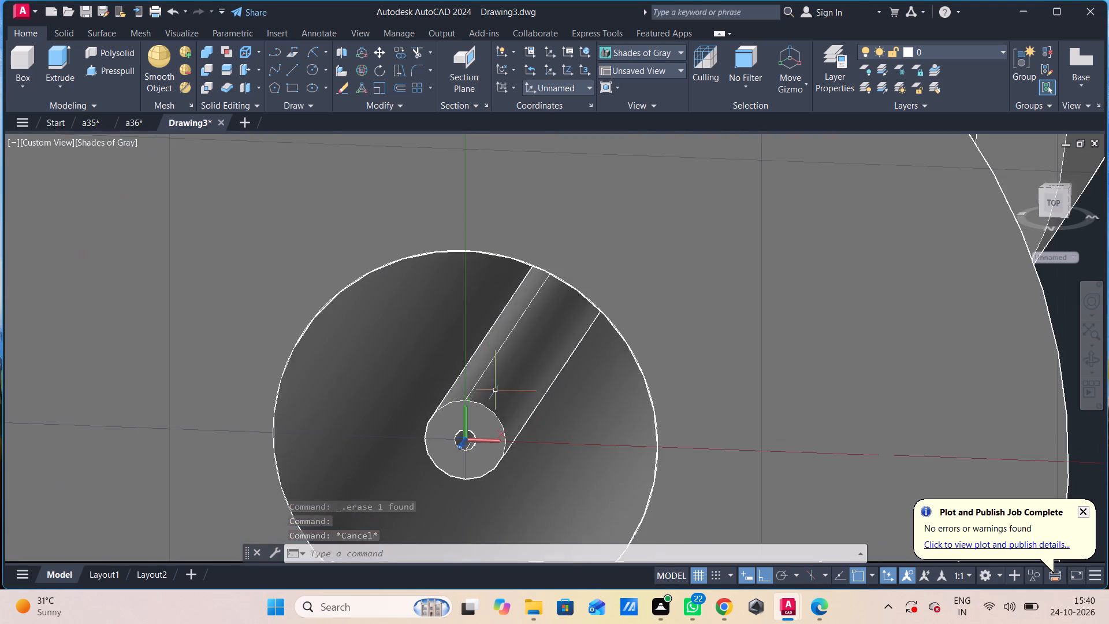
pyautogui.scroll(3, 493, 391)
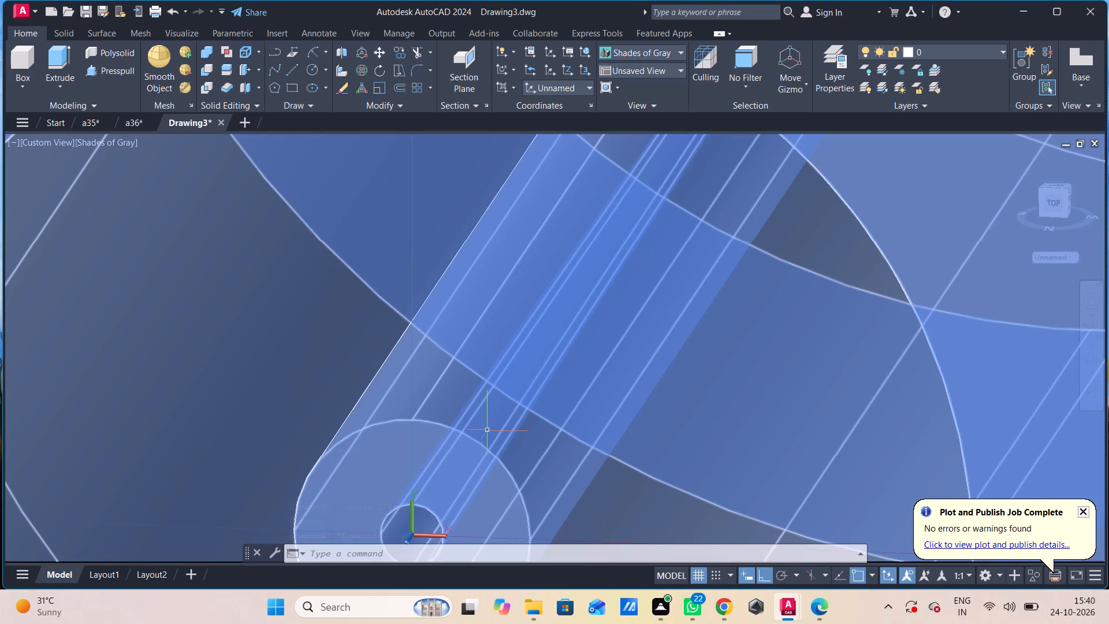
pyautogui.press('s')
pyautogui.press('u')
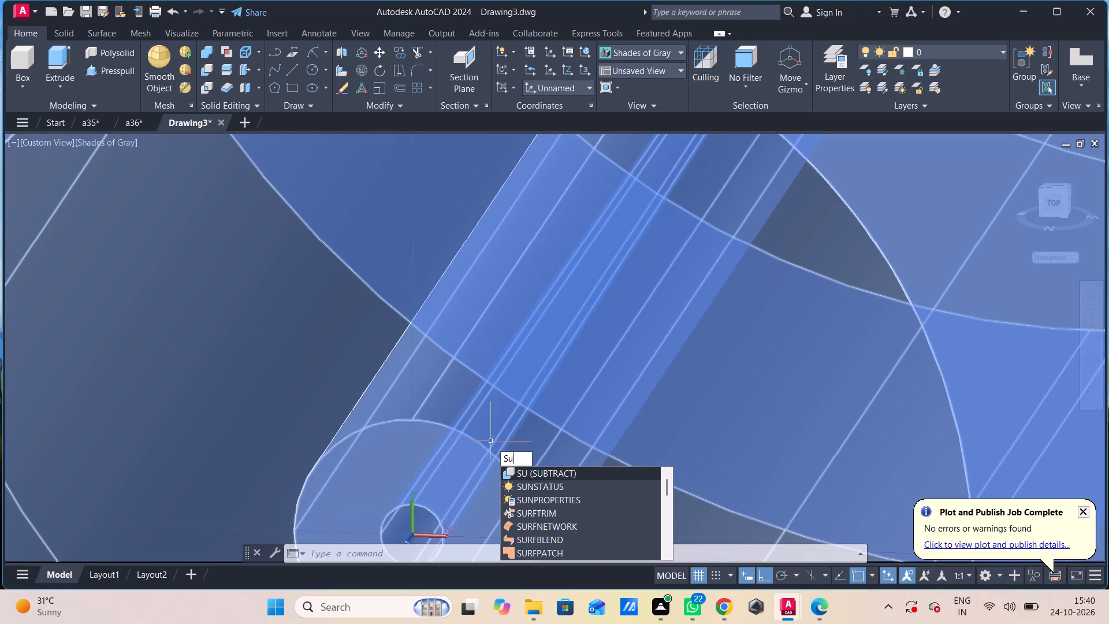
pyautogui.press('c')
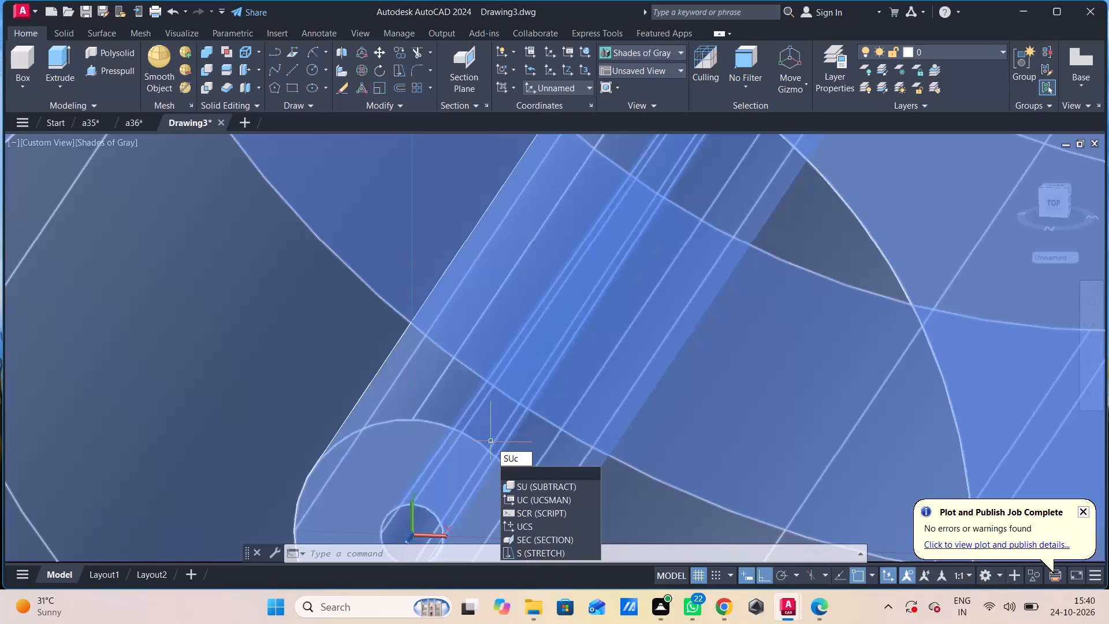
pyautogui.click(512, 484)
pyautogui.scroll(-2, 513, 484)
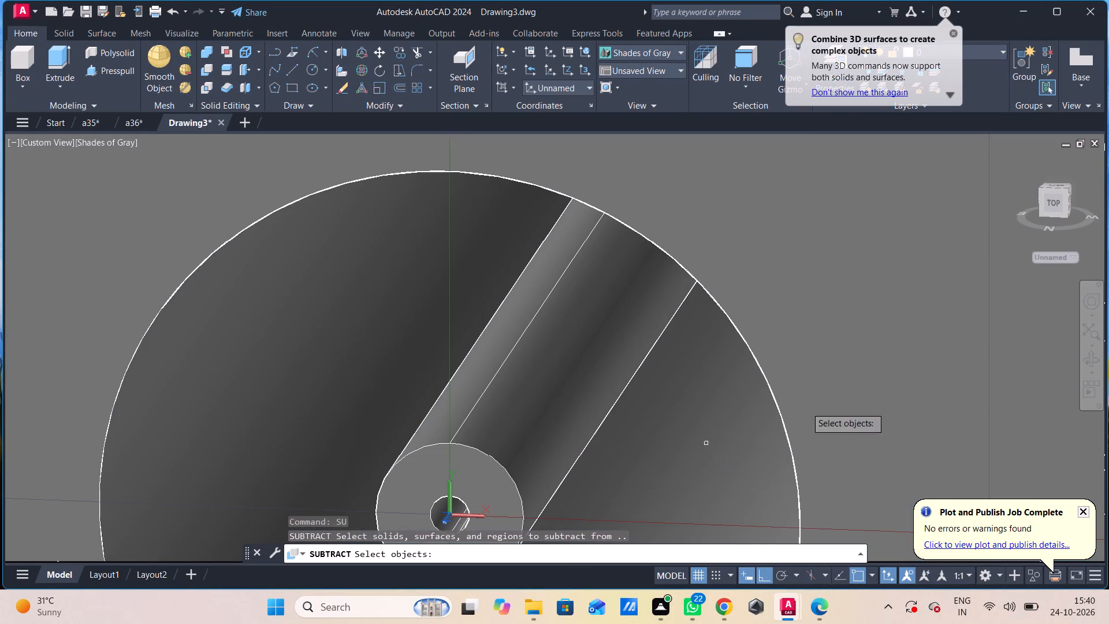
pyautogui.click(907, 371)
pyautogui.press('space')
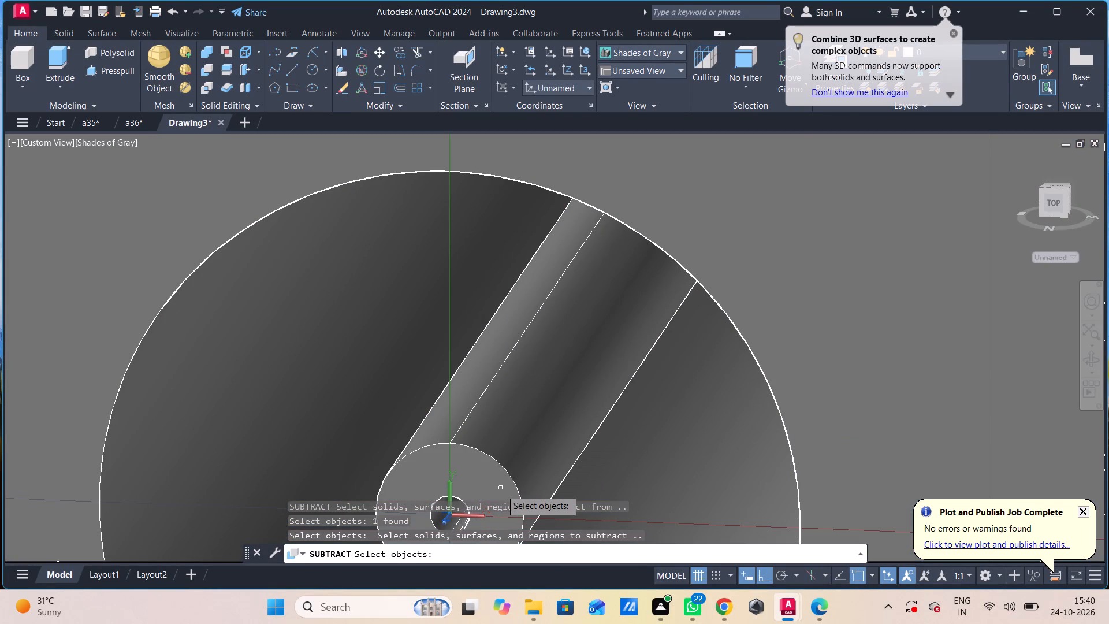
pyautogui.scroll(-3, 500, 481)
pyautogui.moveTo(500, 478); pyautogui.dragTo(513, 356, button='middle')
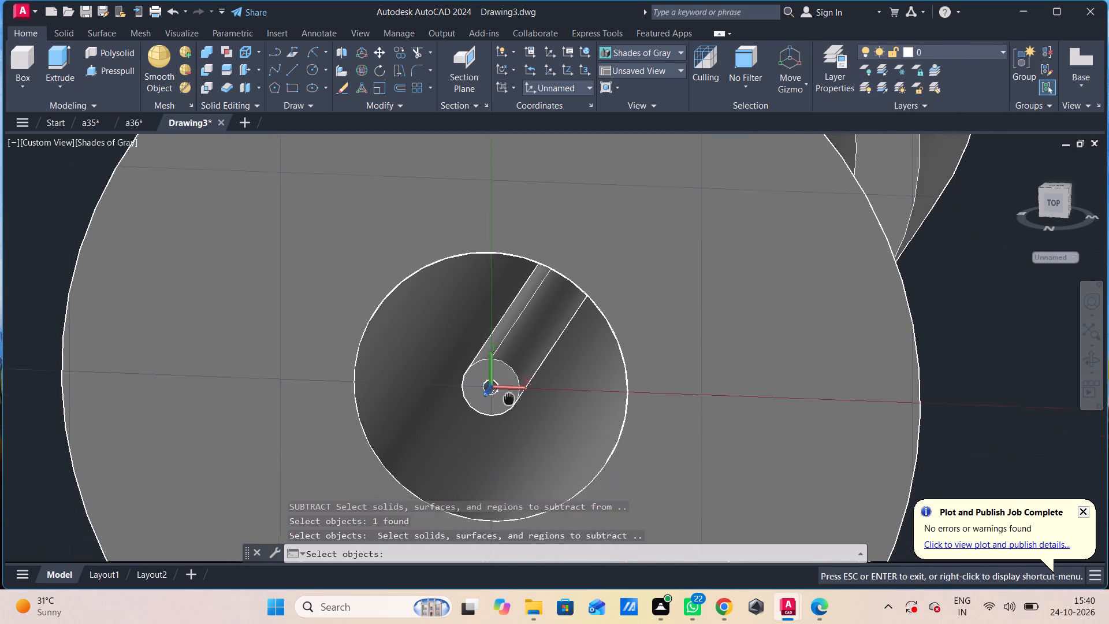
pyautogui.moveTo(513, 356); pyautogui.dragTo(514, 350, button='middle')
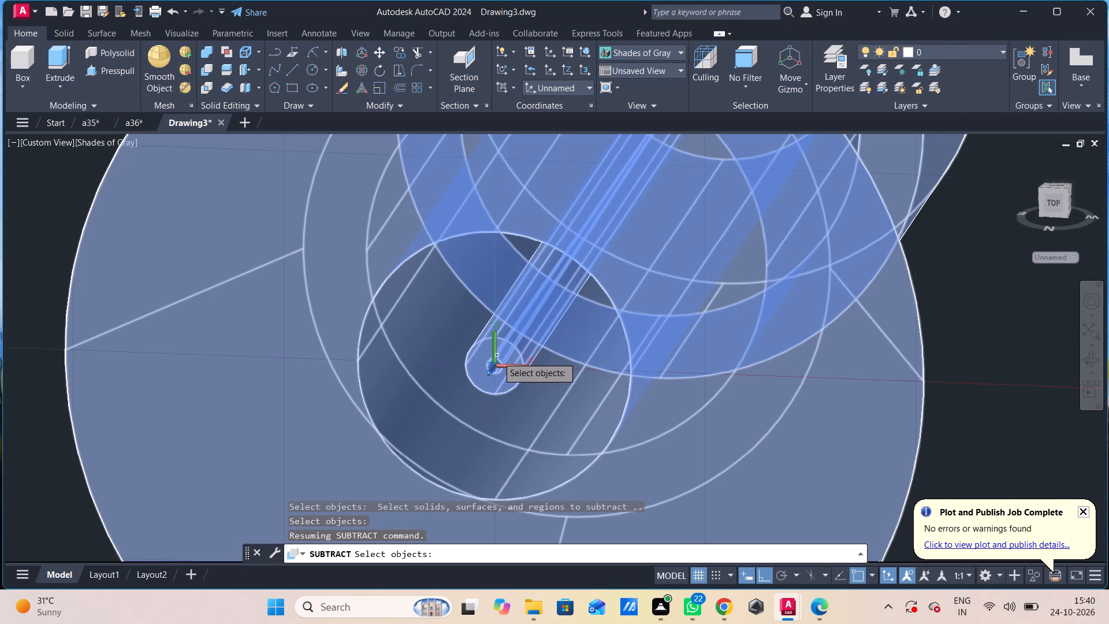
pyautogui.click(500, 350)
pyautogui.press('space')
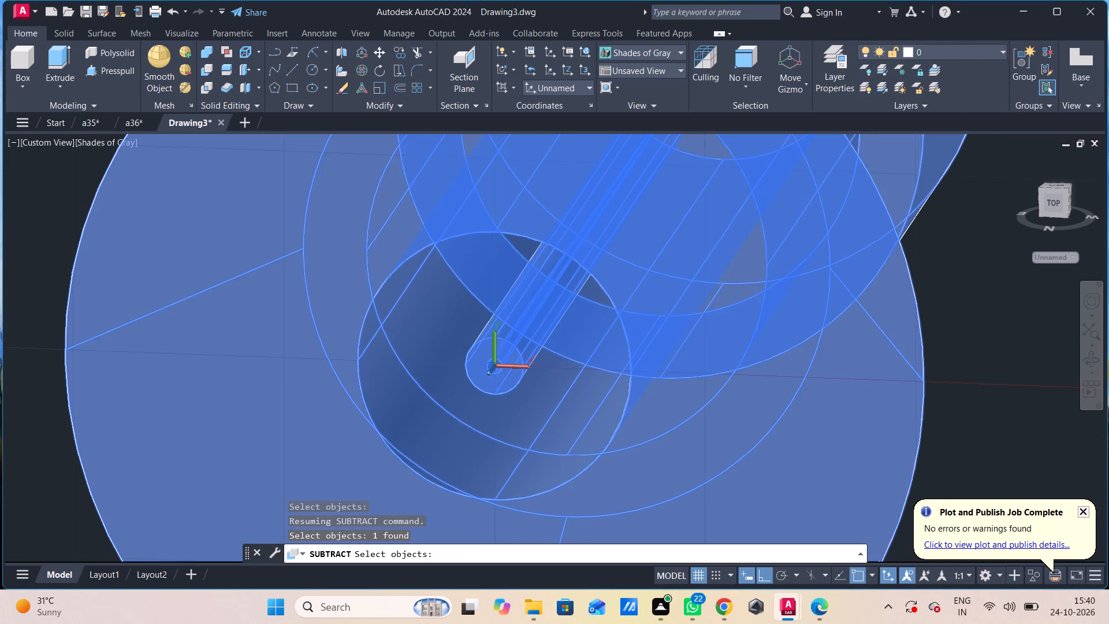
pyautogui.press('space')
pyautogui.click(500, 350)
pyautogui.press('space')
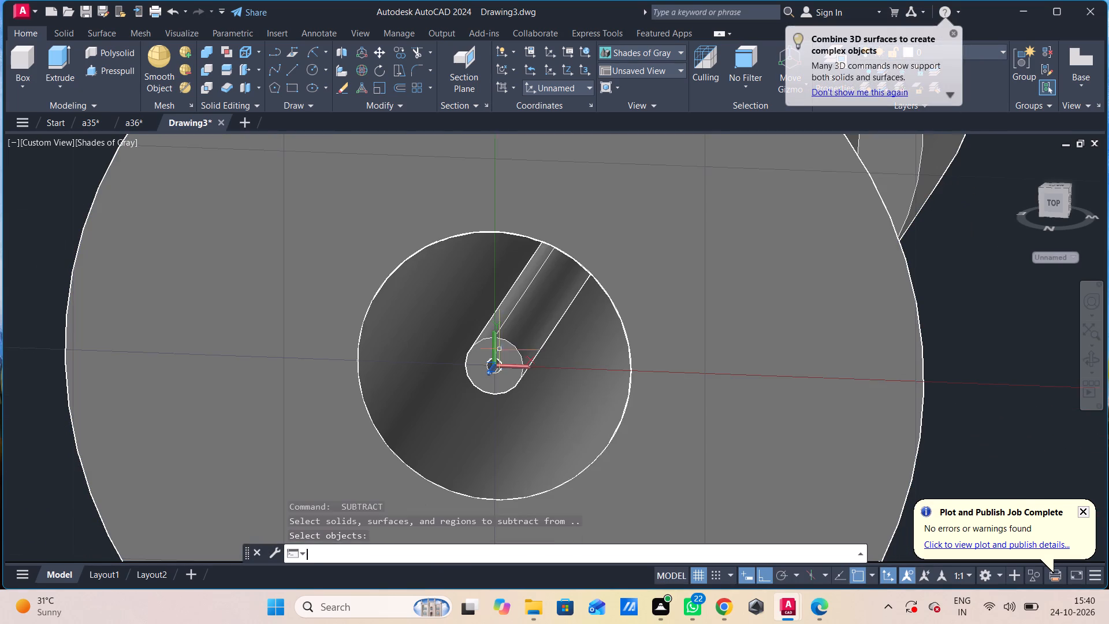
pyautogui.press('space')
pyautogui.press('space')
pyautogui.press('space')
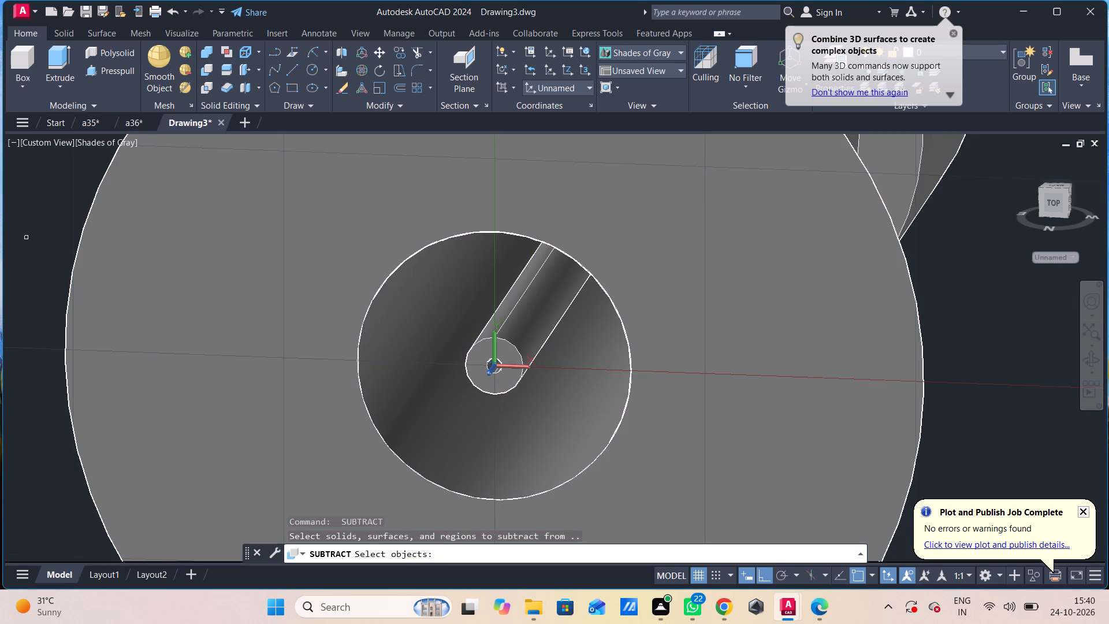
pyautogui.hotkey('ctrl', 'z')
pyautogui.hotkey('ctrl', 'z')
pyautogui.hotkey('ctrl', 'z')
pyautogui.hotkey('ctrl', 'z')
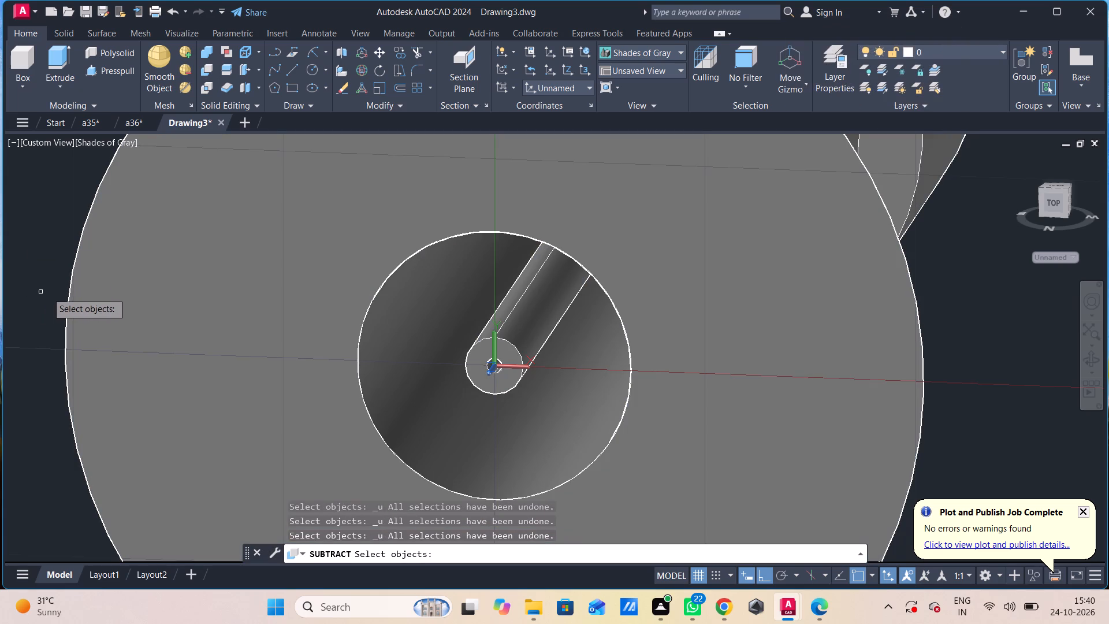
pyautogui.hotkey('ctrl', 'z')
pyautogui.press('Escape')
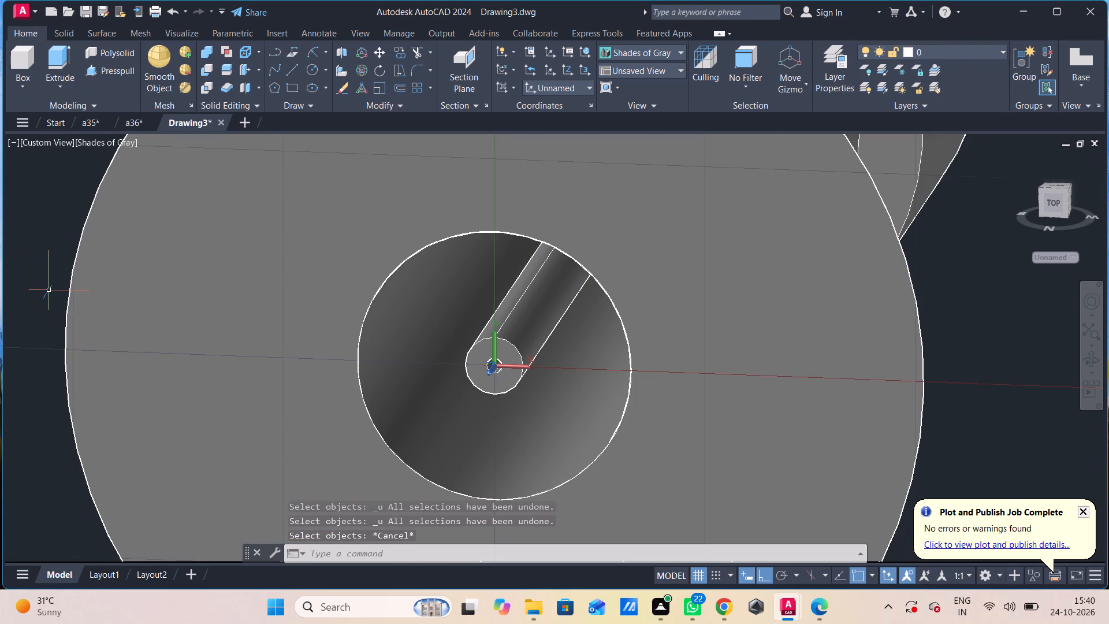
# Undo the core deletion, presspull, 6.5-radius circle and revolve, going back to the two flat closed profiles.
pyautogui.hotkey('ctrl', 'z')
pyautogui.hotkey('ctrl', 'z')
pyautogui.hotkey('ctrl', 'z')
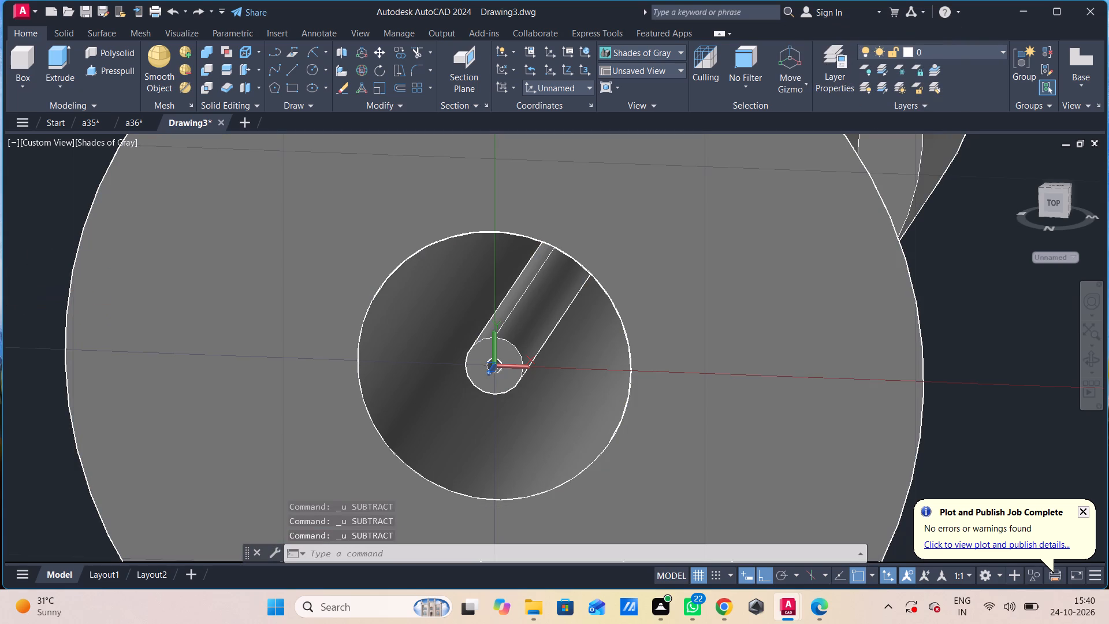
pyautogui.hotkey('ctrl', 'z')
pyautogui.hotkey('ctrl', 'z')
pyautogui.hotkey('ctrl', 'z')
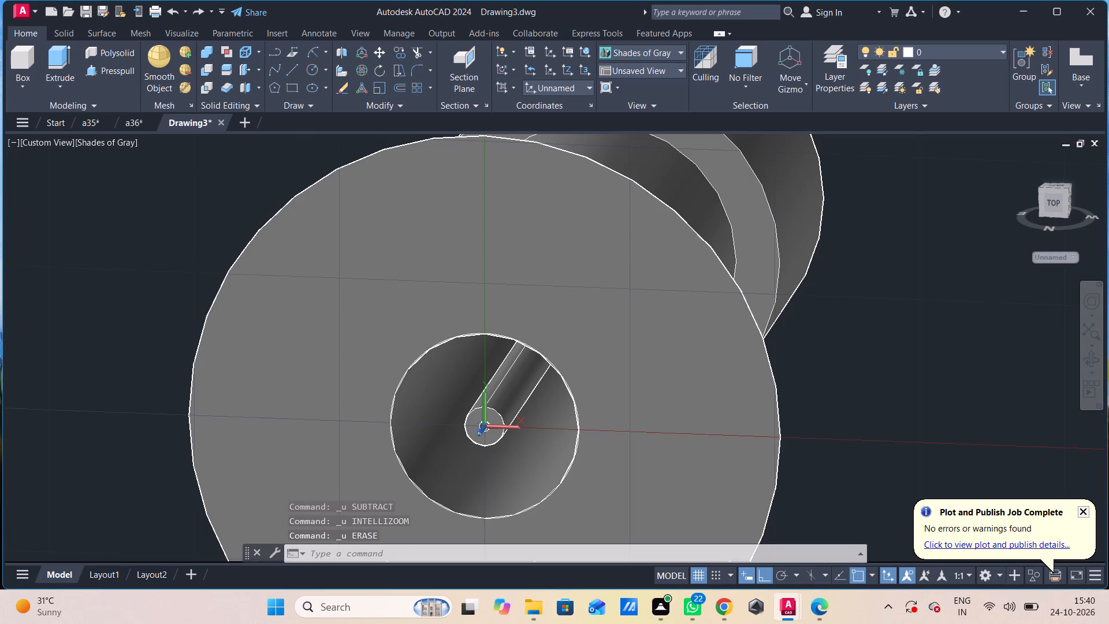
pyautogui.hotkey('ctrl', 'z')
pyautogui.hotkey('ctrl', 'z')
pyautogui.hotkey('ctrl', 'z')
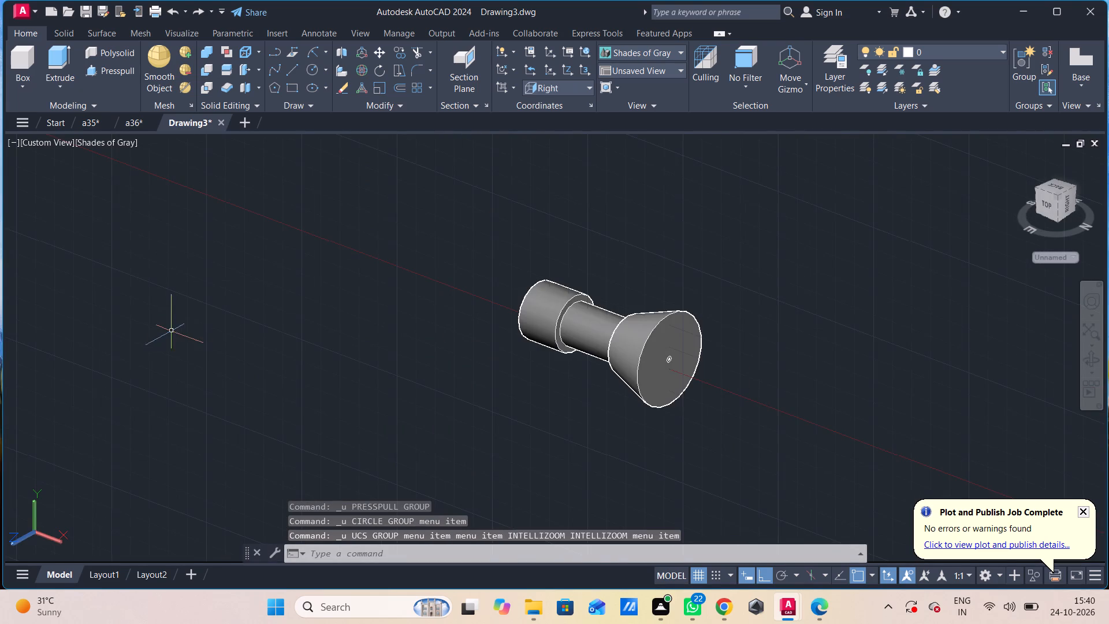
pyautogui.hotkey('ctrl', 'z')
pyautogui.hotkey('ctrl', 'z')
pyautogui.hotkey('ctrl', 'z')
pyautogui.hotkey('ctrl', 'z')
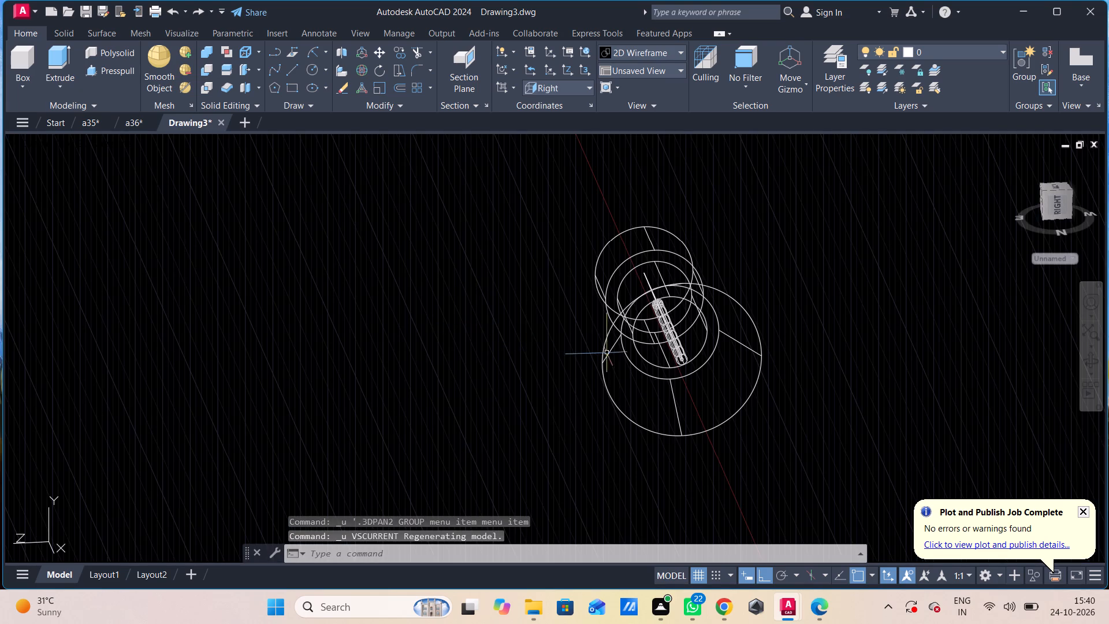
pyautogui.hotkey('ctrl', 'z')
pyautogui.hotkey('ctrl', 'z')
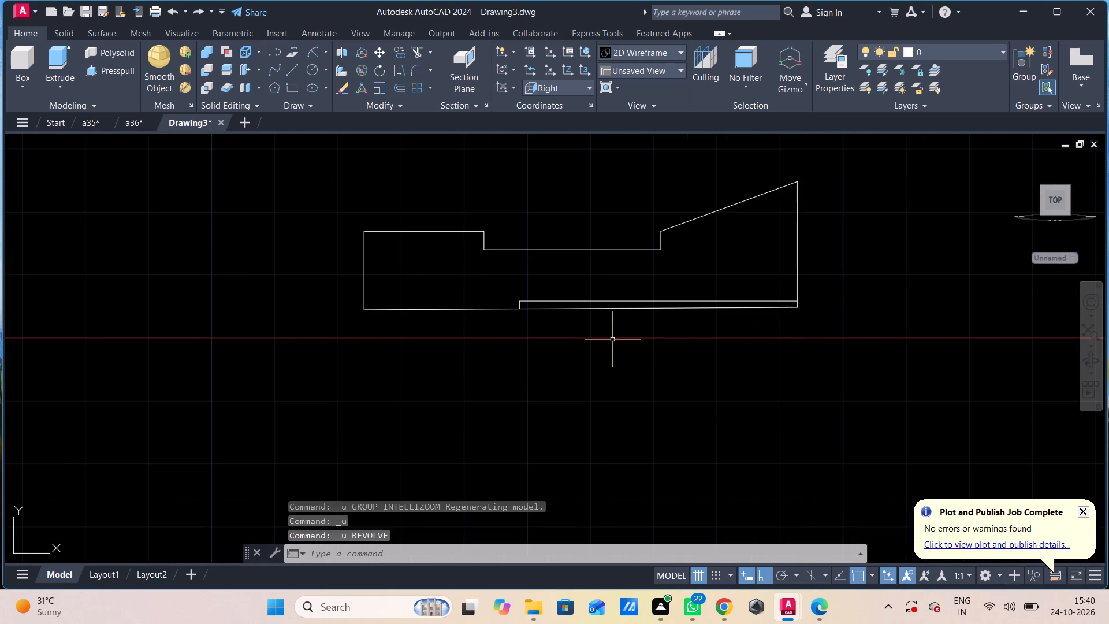
# Delete the thin bore profile along the bottom edge of the stepped profile.
pyautogui.click(632, 301)
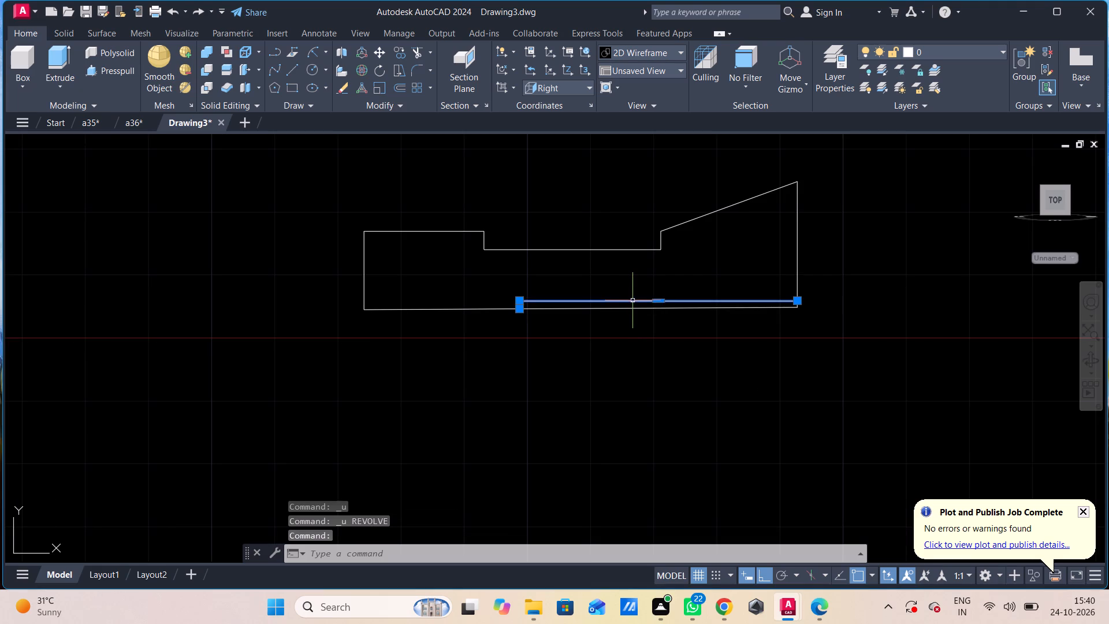
pyautogui.scroll(5, 627, 301)
pyautogui.scroll(-2, 105, 266)
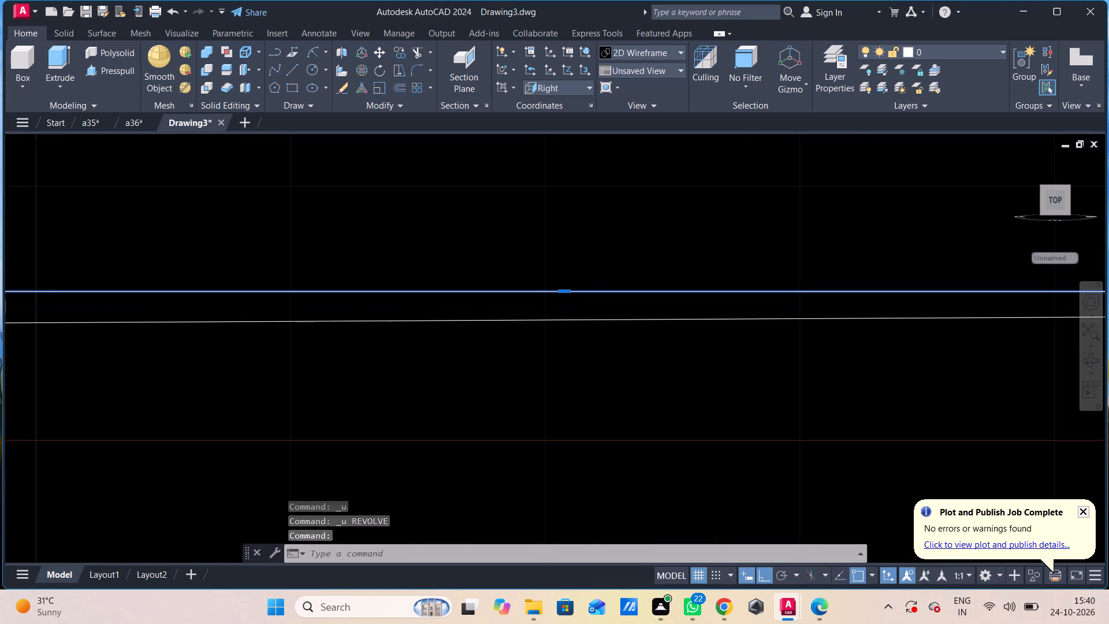
pyautogui.press('Delete')
# Revolve the stepped, flared profile 360 degrees about an axis along its long bottom edge, starting from its lower-left corner.
pyautogui.scroll(-2, 103, 257)
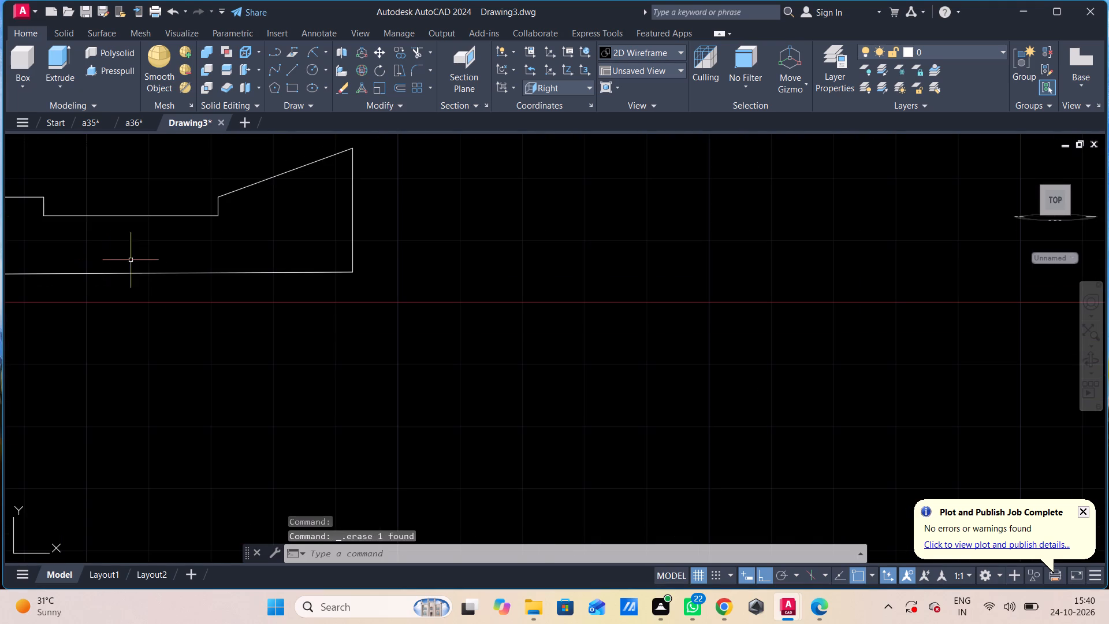
pyautogui.scroll(-1, 156, 244)
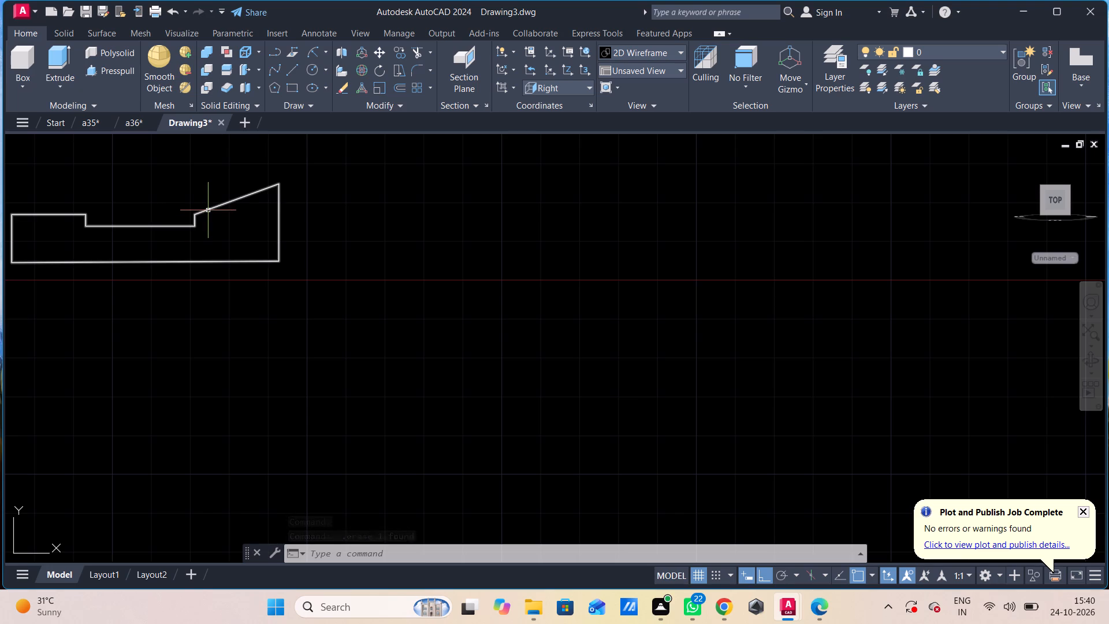
pyautogui.moveTo(217, 203); pyautogui.dragTo(457, 258, button='middle')
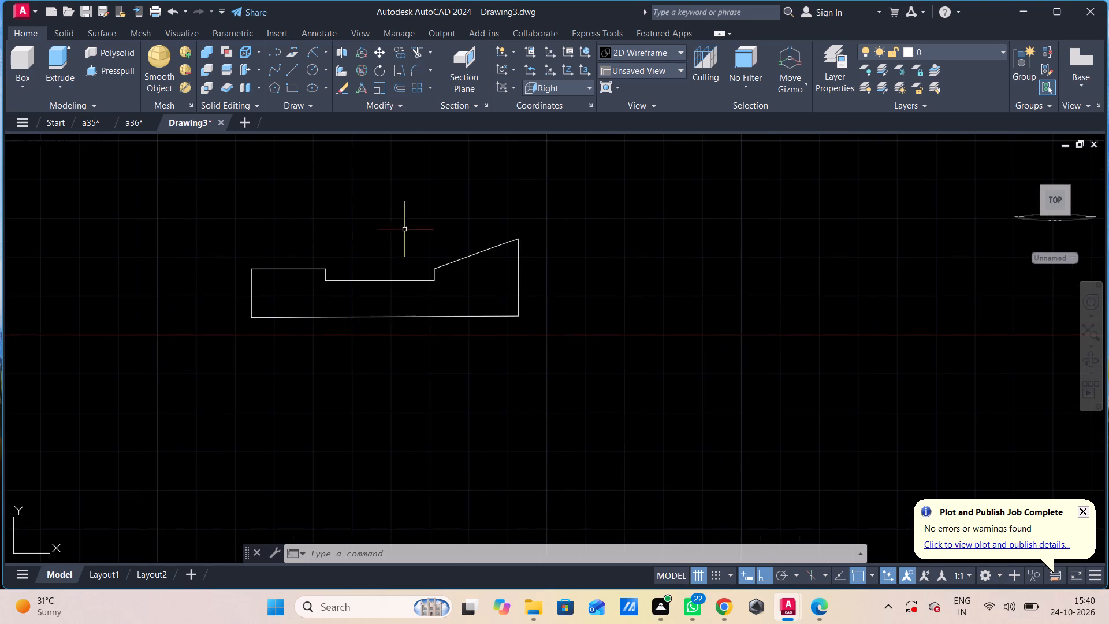
pyautogui.click(106, 71)
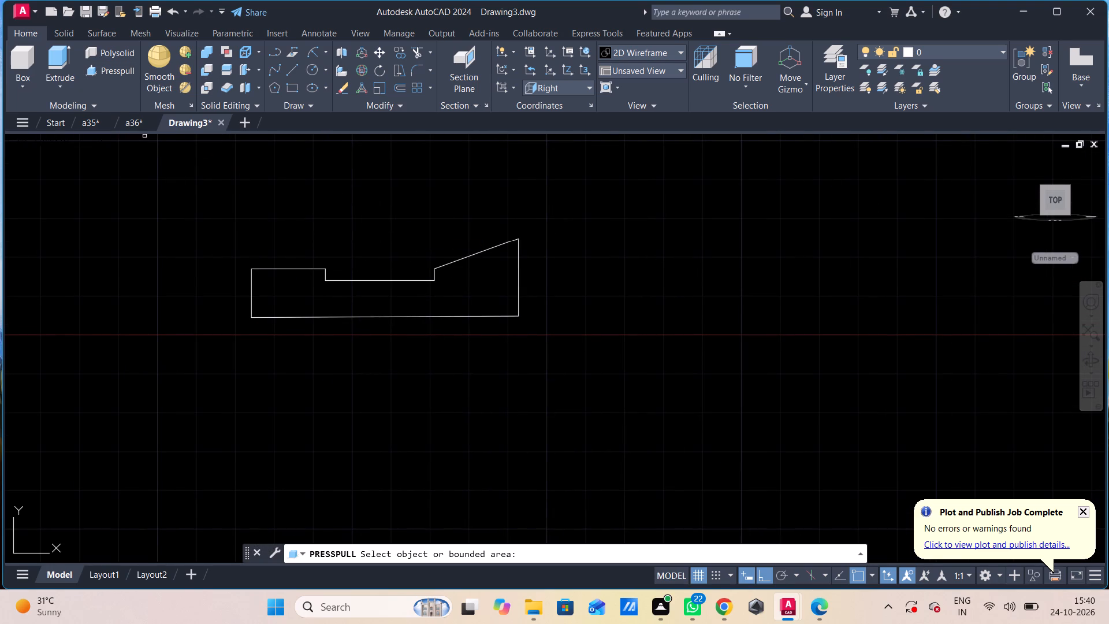
pyautogui.press('Escape')
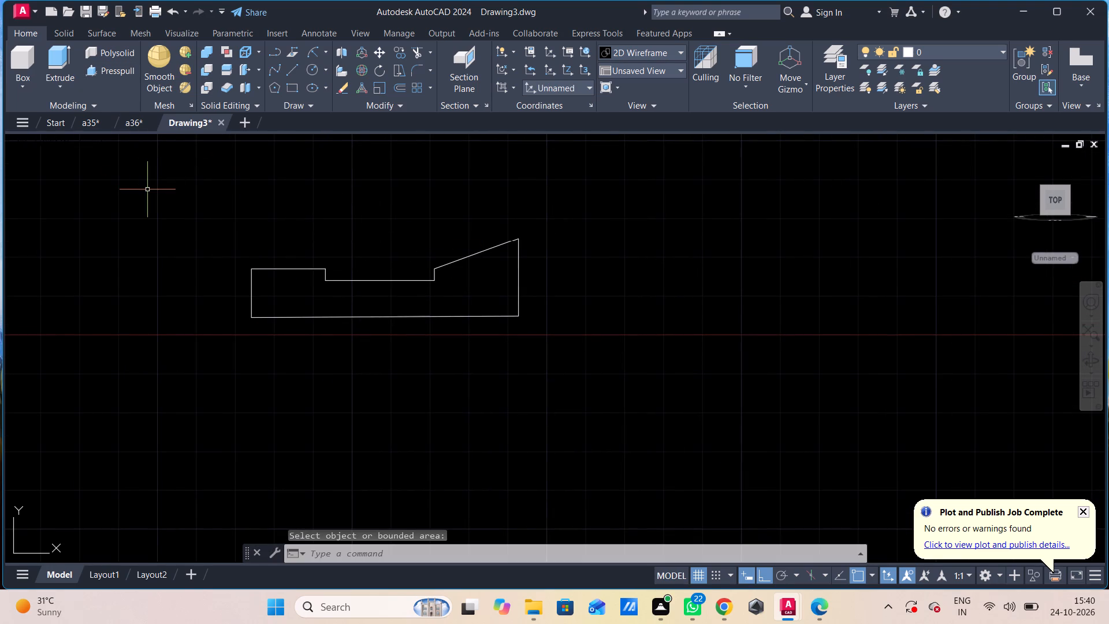
pyautogui.write('rev')
pyautogui.press('space')
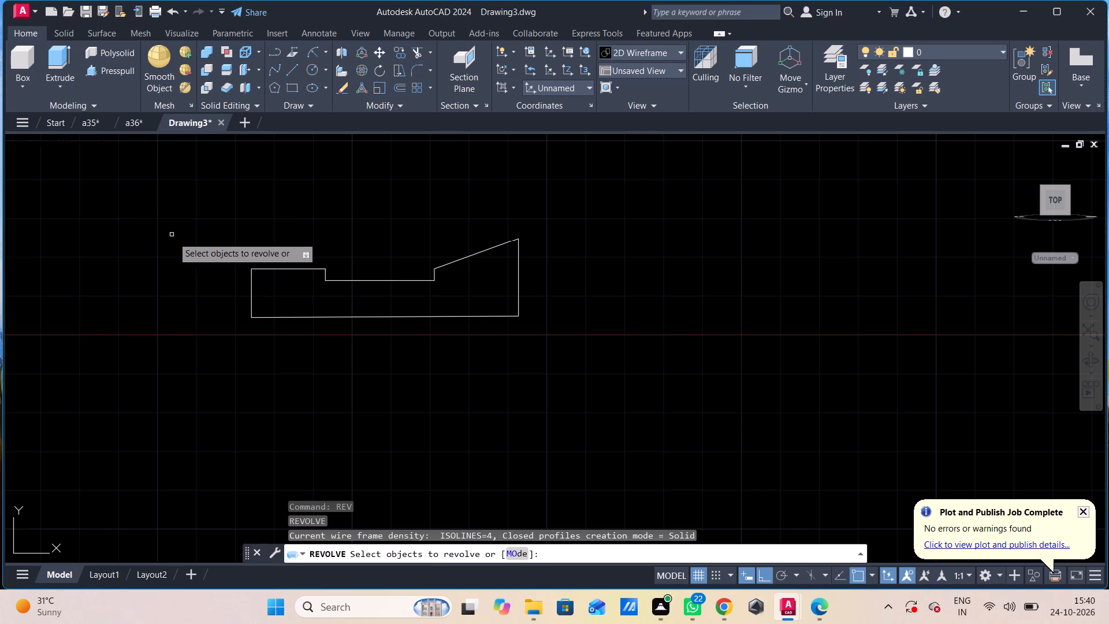
pyautogui.click(250, 307)
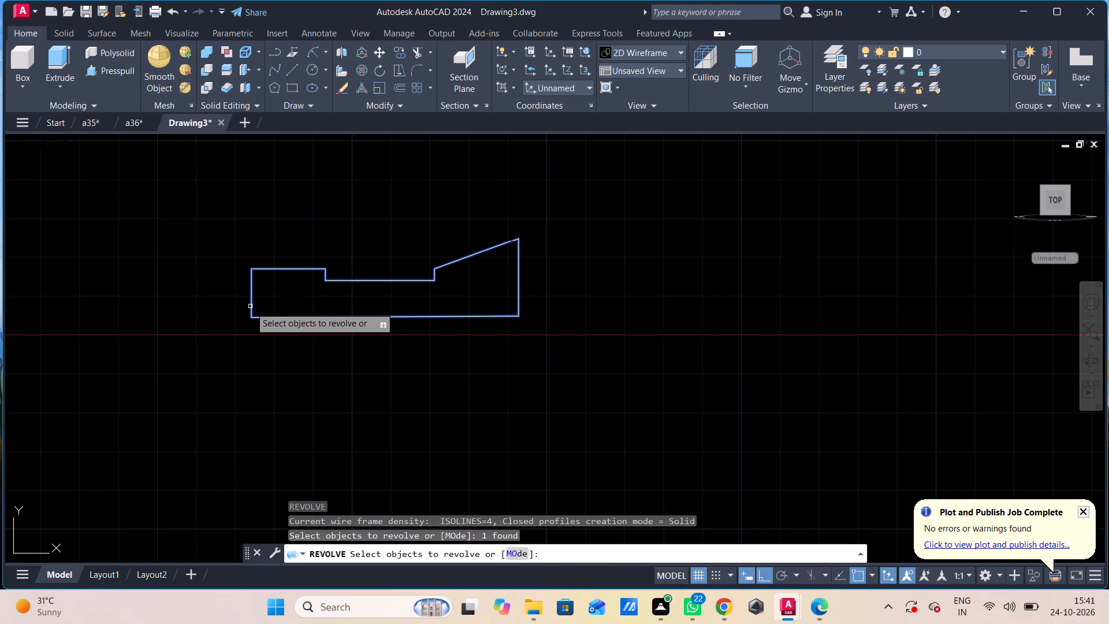
pyautogui.press('space')
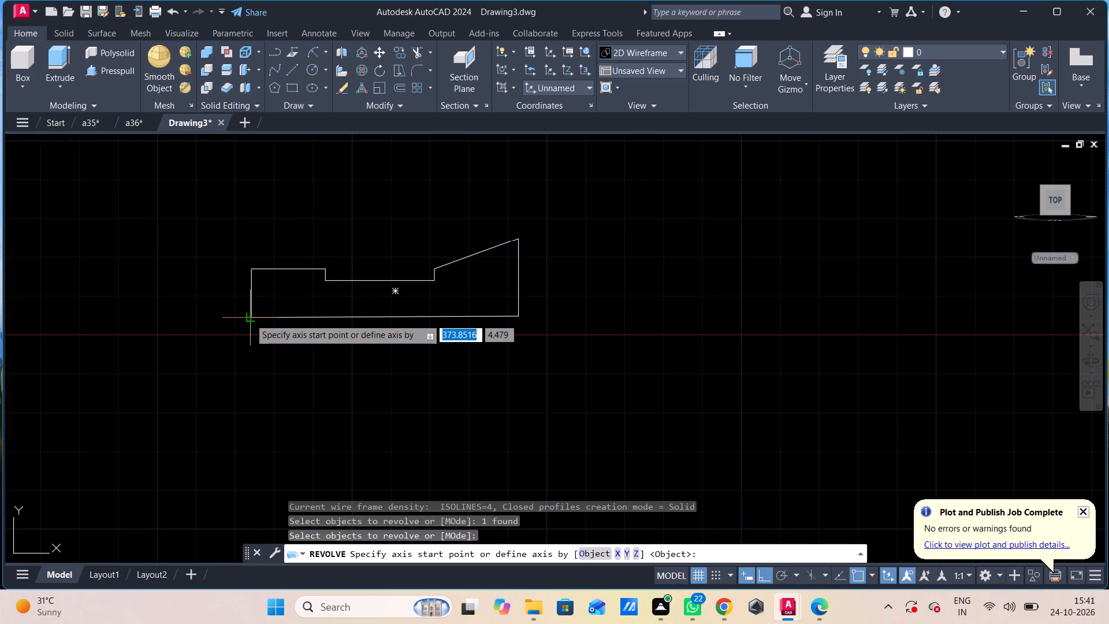
pyautogui.click(250, 318)
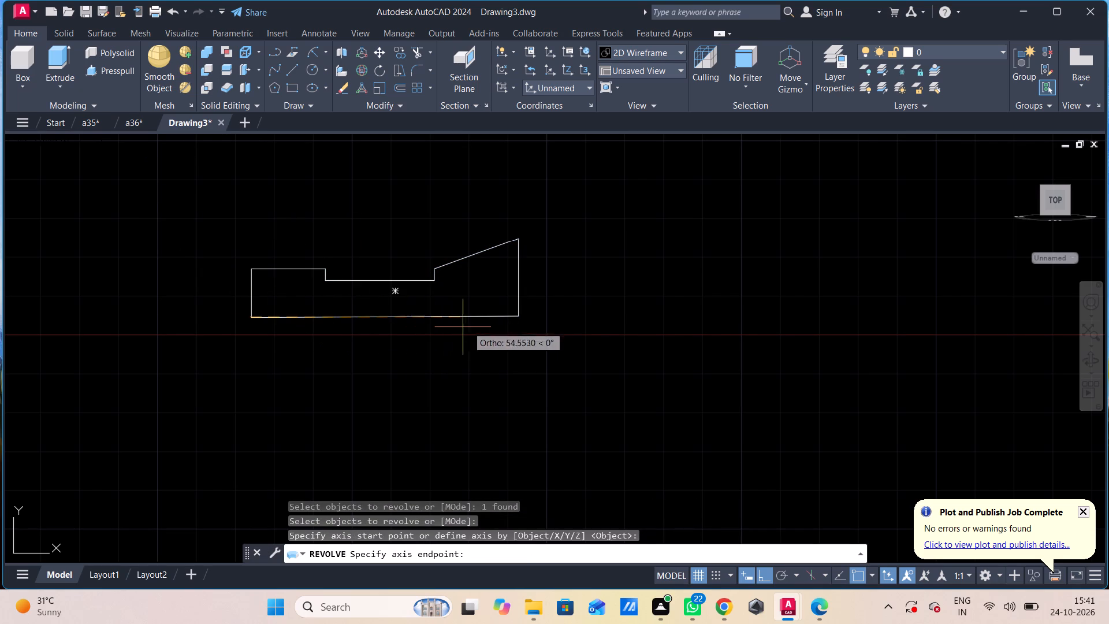
pyautogui.click(516, 319)
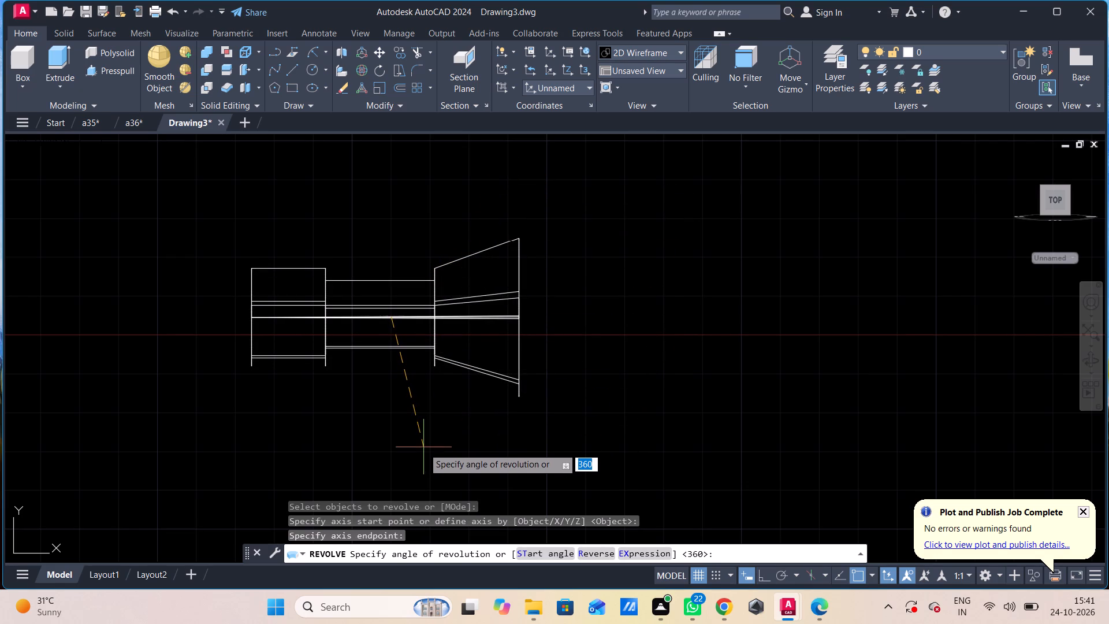
pyautogui.keyDown('shift'); pyautogui.moveTo(426, 443); pyautogui.dragTo(254, 433, button='middle'); pyautogui.keyUp('shift')
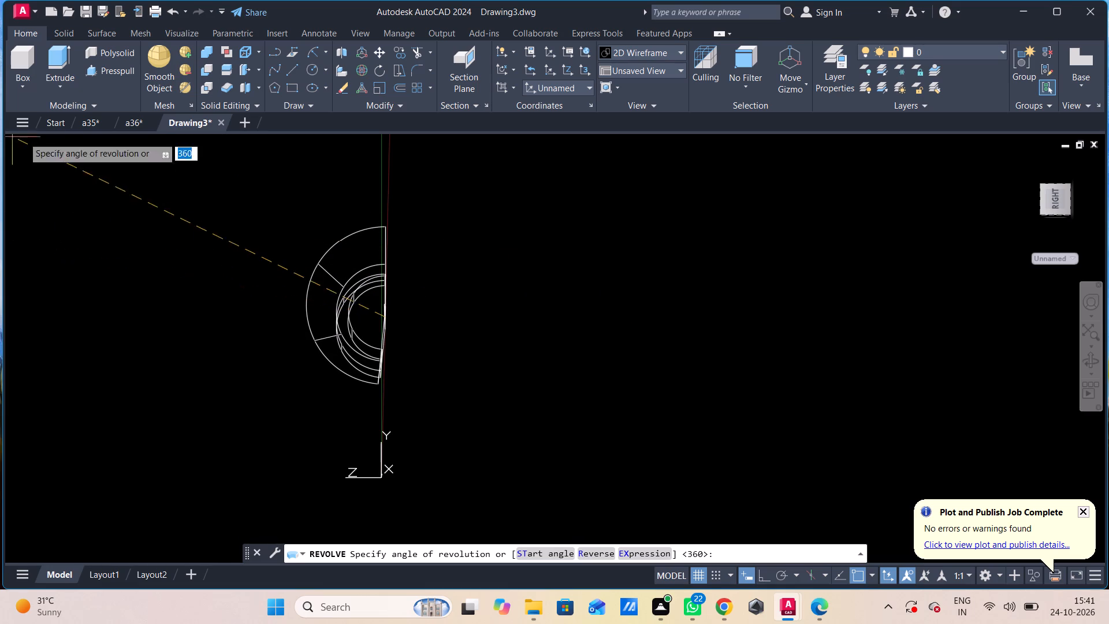
pyautogui.write('360')
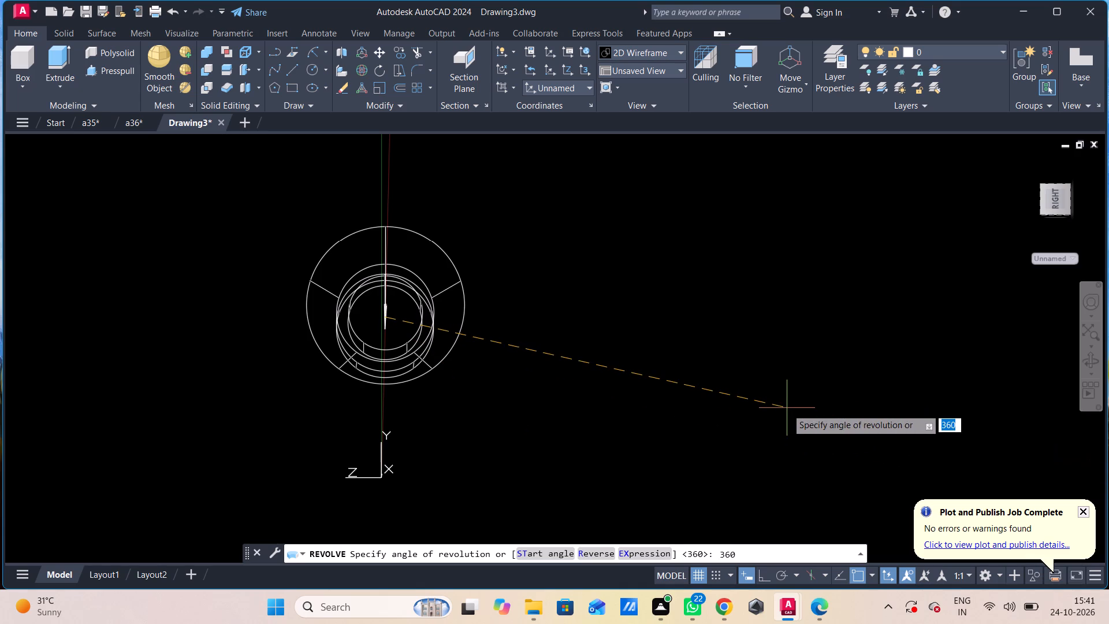
pyautogui.press('Return')
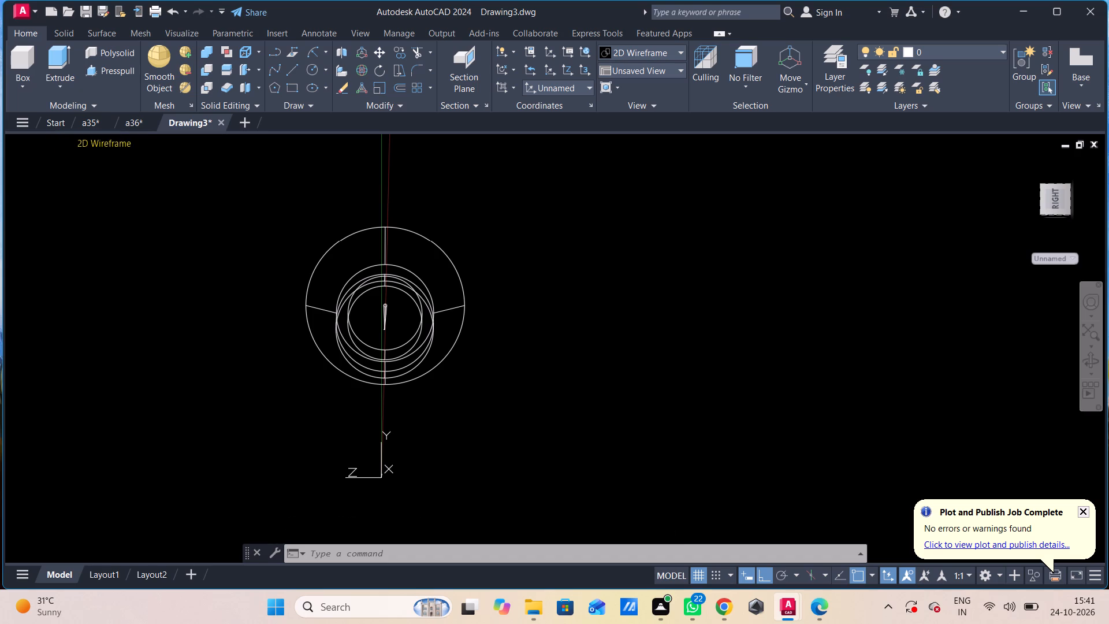
# Set the visual style to Shades of Gray.
pyautogui.click(86, 136)
pyautogui.click(146, 268)
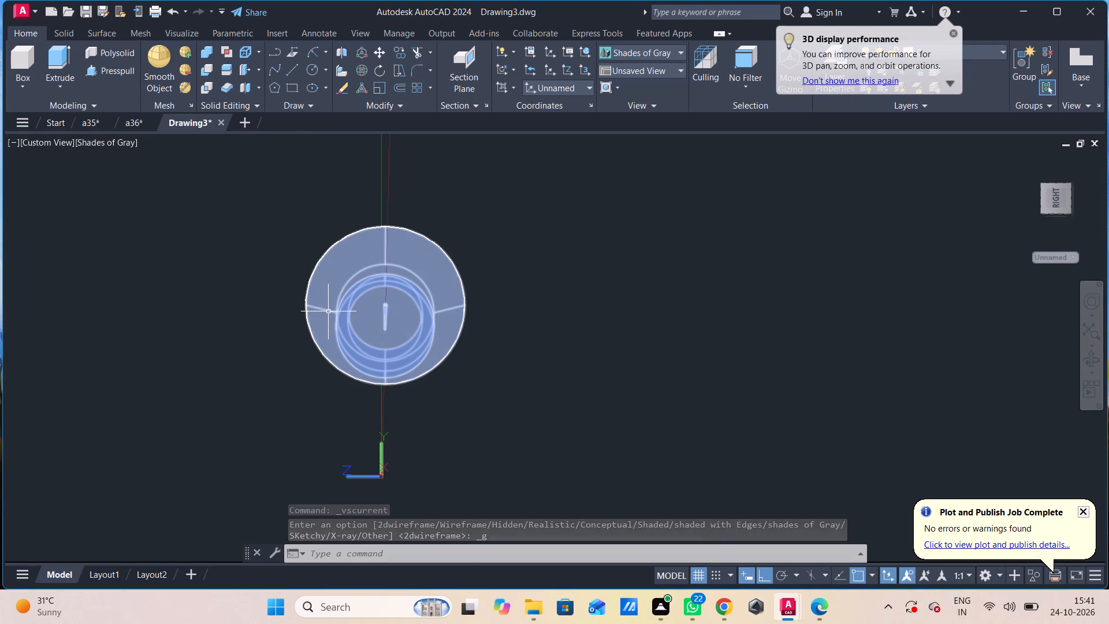
# Draw a circle of radius 6.5 on the flared end face, centred on the small central opening.
pyautogui.scroll(3, 429, 349)
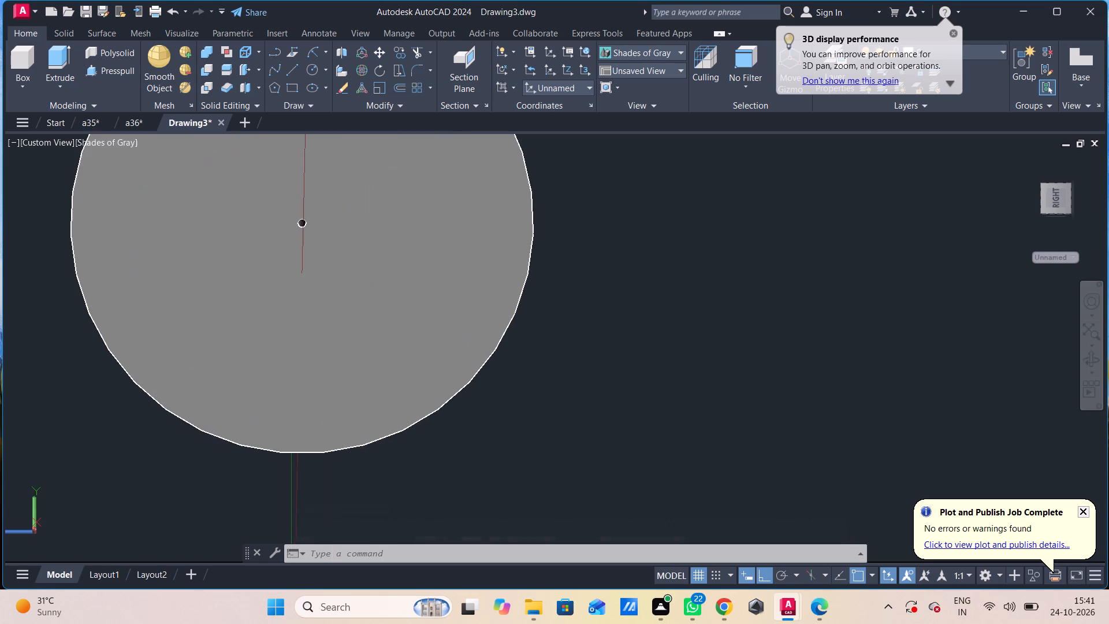
pyautogui.moveTo(425, 348); pyautogui.dragTo(646, 402, button='middle')
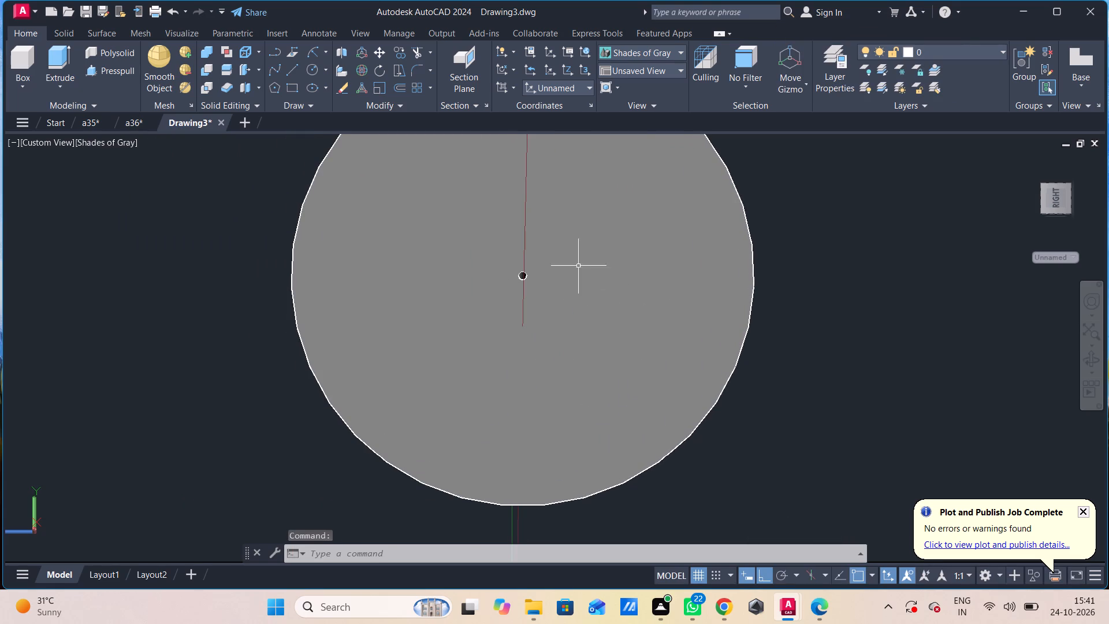
pyautogui.scroll(6, 531, 272)
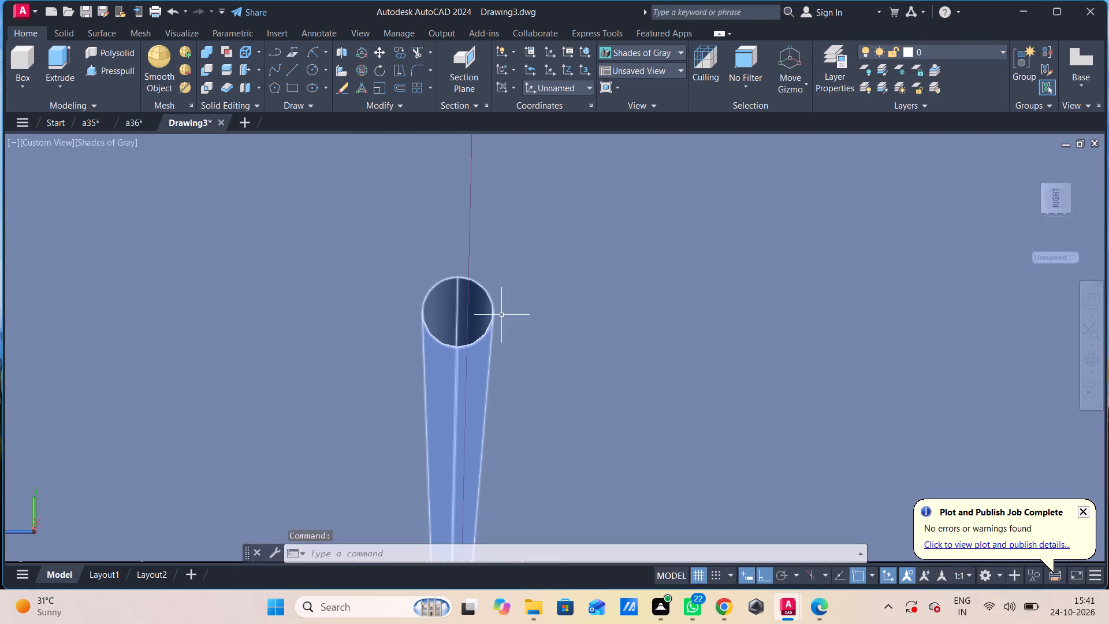
pyautogui.scroll(3, 482, 317)
pyautogui.keyDown('shift'); pyautogui.moveTo(486, 318); pyautogui.dragTo(490, 358, button='middle'); pyautogui.keyUp('shift')
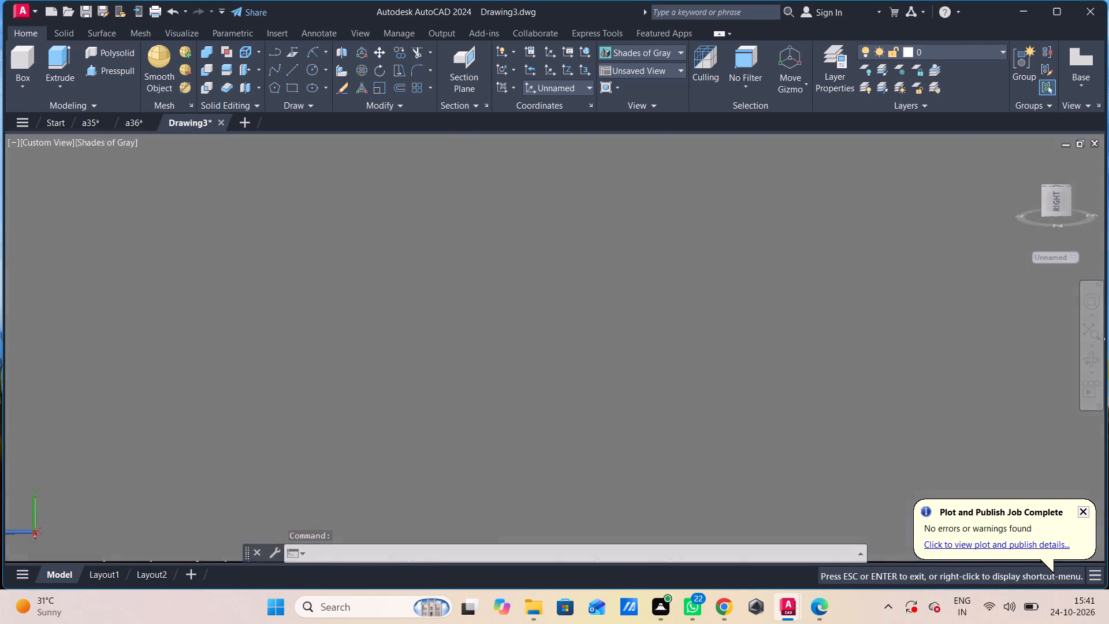
pyautogui.keyDown('shift'); pyautogui.moveTo(490, 358); pyautogui.dragTo(490, 336, button='middle'); pyautogui.keyUp('shift')
pyautogui.scroll(-6, 487, 322)
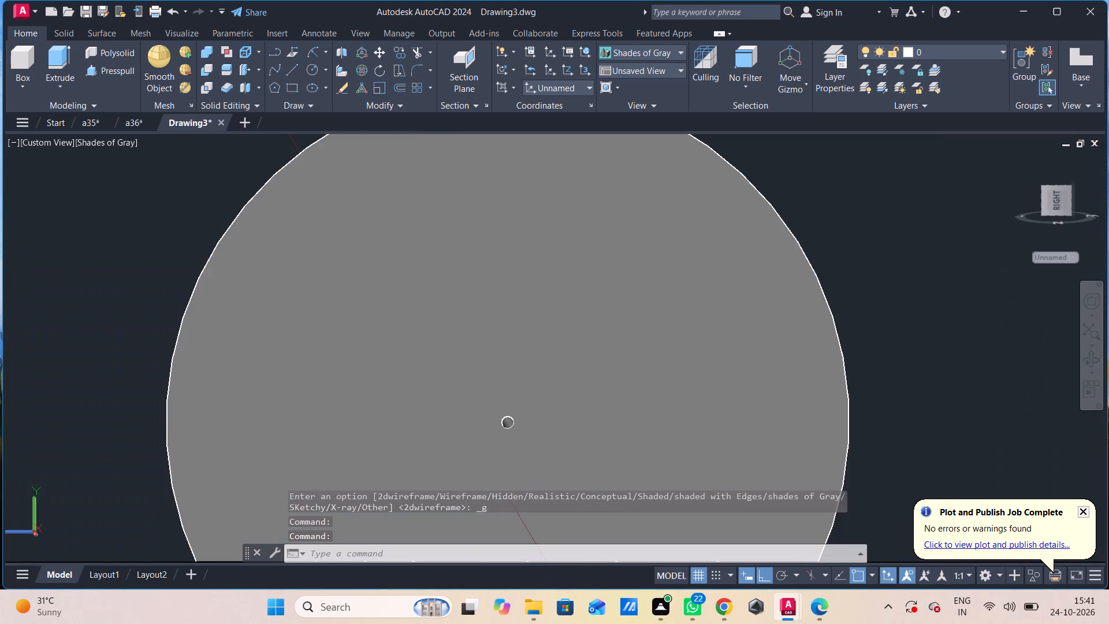
pyautogui.keyDown('shift'); pyautogui.moveTo(496, 384); pyautogui.dragTo(498, 378, button='middle'); pyautogui.keyUp('shift')
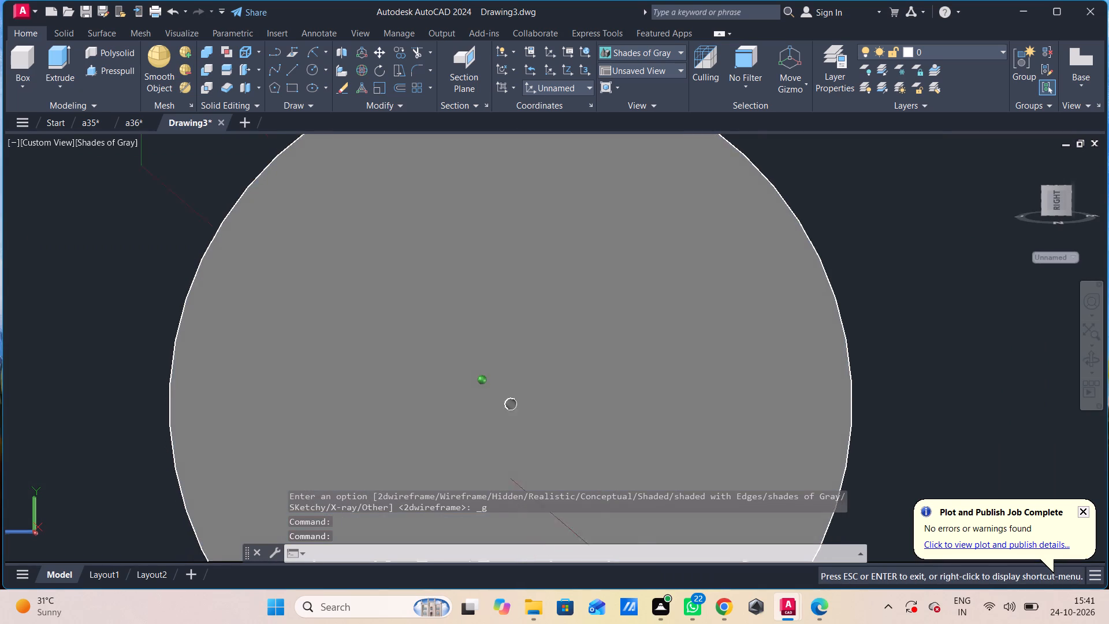
pyautogui.keyDown('shift'); pyautogui.moveTo(498, 378); pyautogui.dragTo(494, 376, button='middle'); pyautogui.keyUp('shift')
pyautogui.press('c')
pyautogui.press('space')
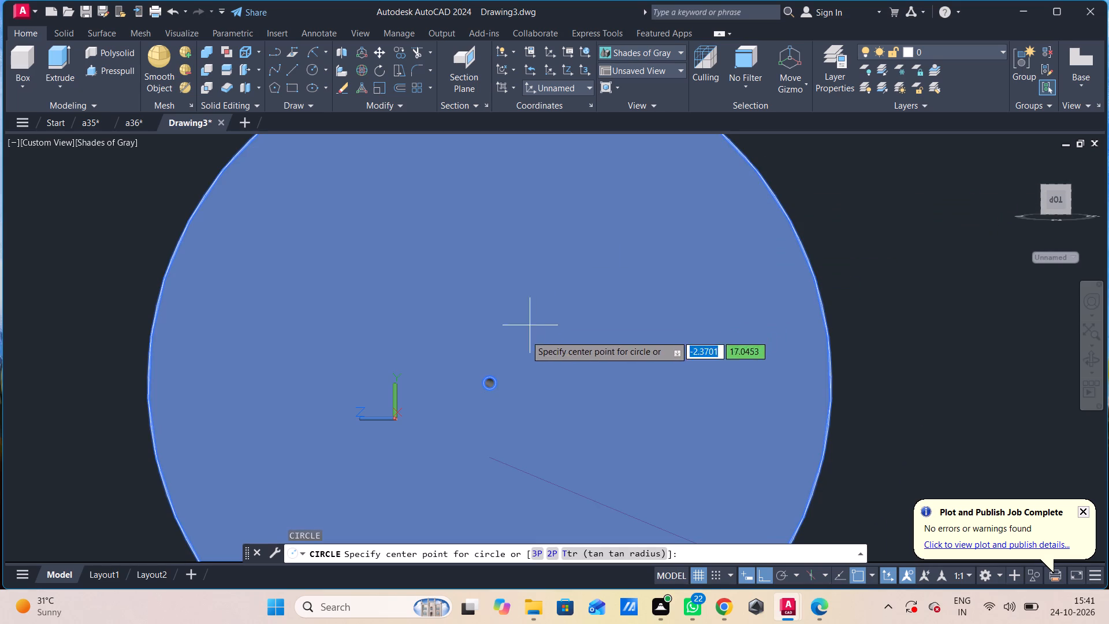
pyautogui.click(492, 384)
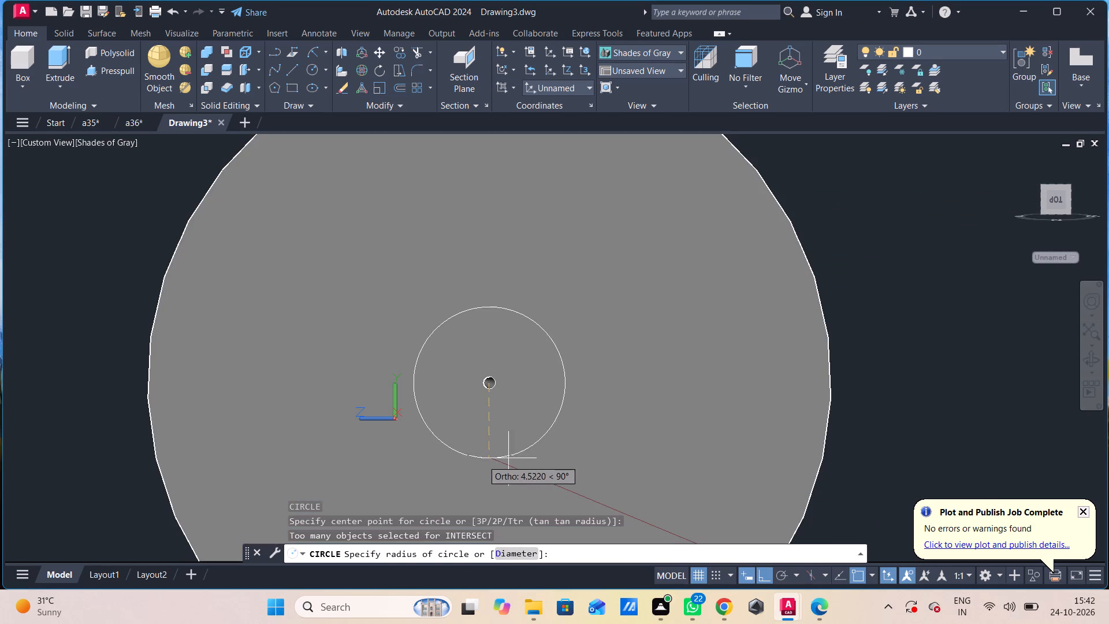
pyautogui.write('6.')
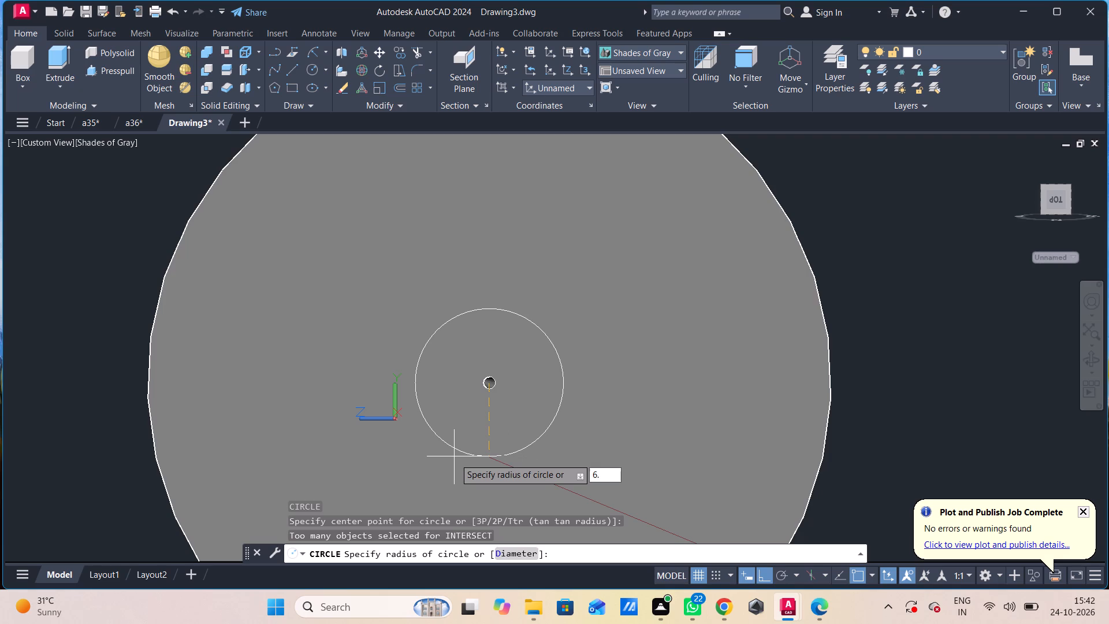
pyautogui.press('5')
pyautogui.press('Return')
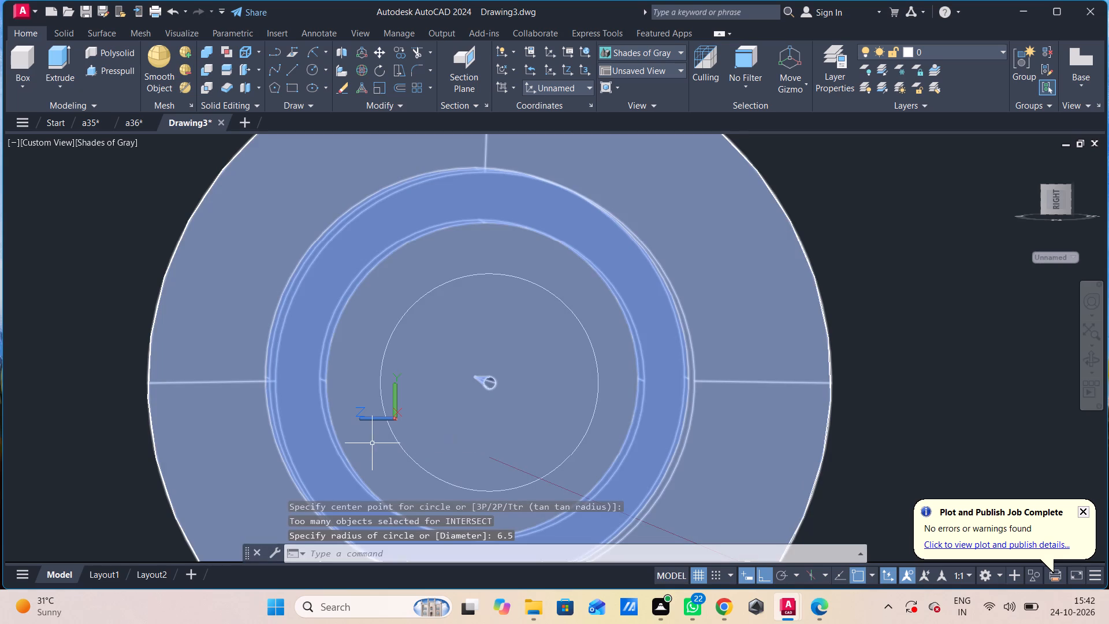
pyautogui.scroll(-2, 400, 308)
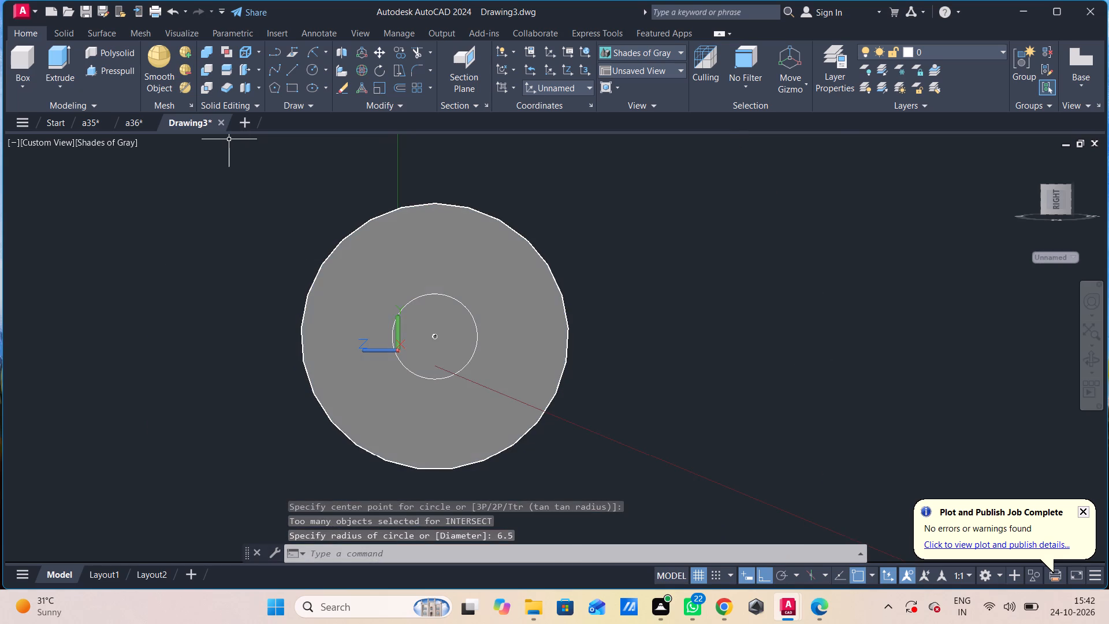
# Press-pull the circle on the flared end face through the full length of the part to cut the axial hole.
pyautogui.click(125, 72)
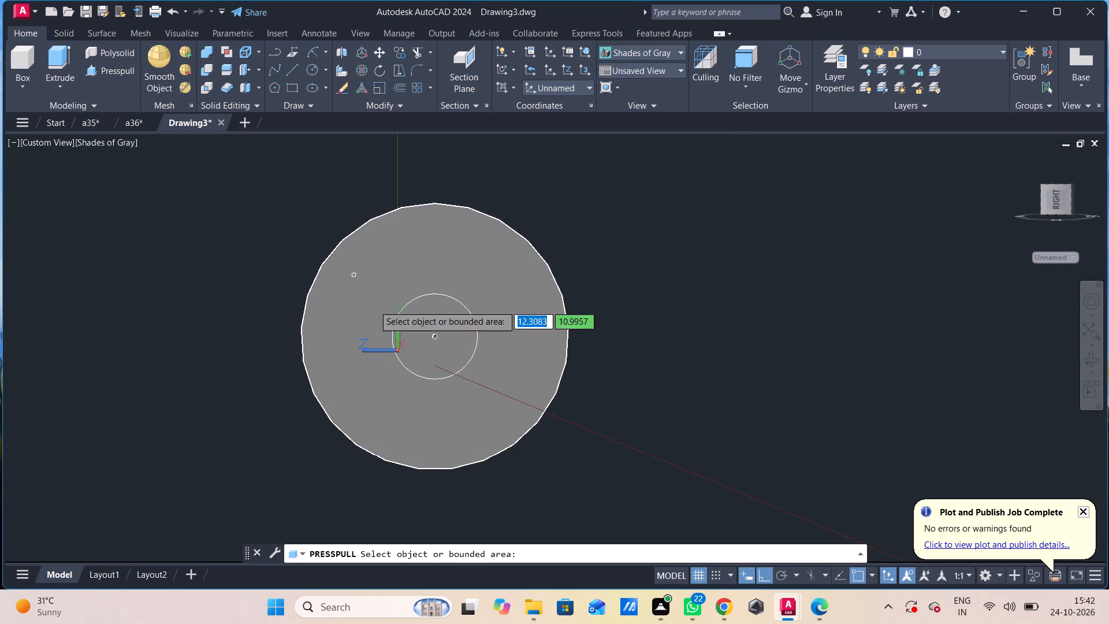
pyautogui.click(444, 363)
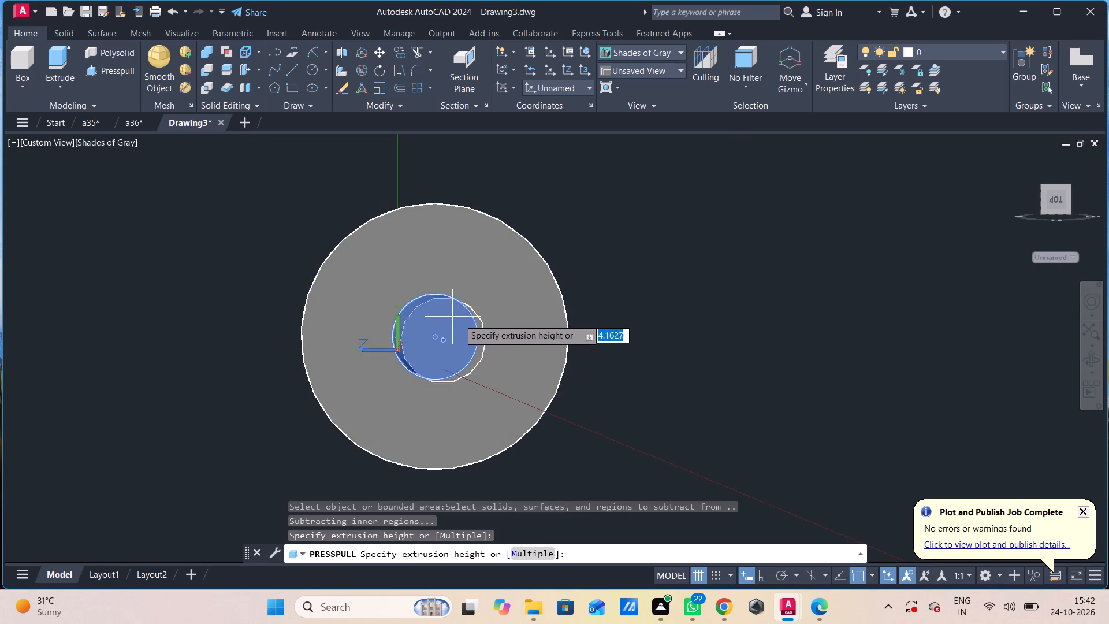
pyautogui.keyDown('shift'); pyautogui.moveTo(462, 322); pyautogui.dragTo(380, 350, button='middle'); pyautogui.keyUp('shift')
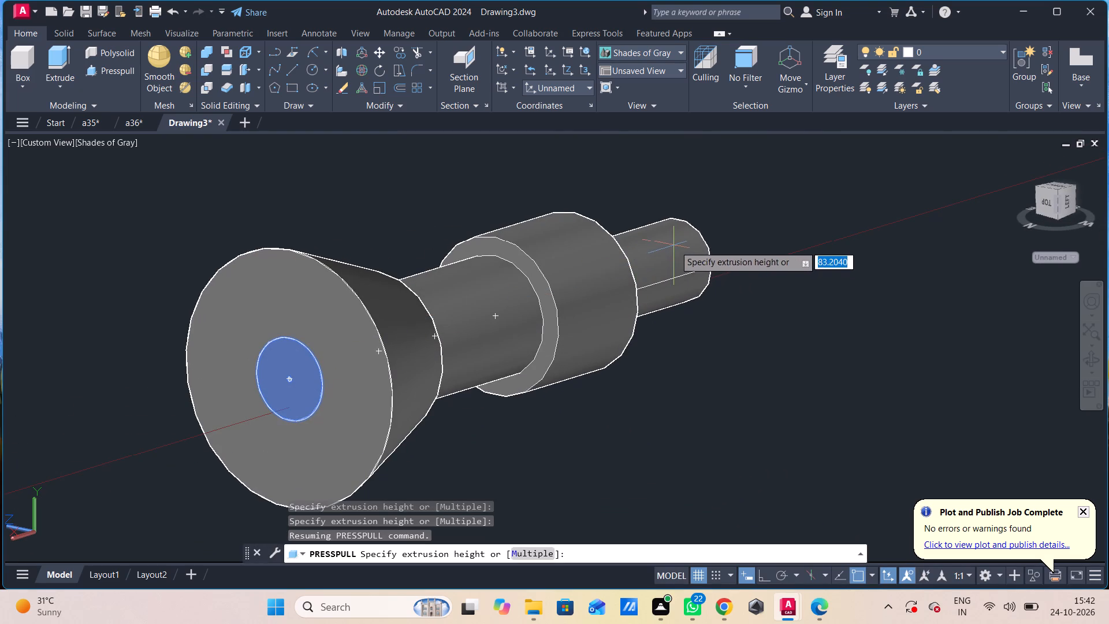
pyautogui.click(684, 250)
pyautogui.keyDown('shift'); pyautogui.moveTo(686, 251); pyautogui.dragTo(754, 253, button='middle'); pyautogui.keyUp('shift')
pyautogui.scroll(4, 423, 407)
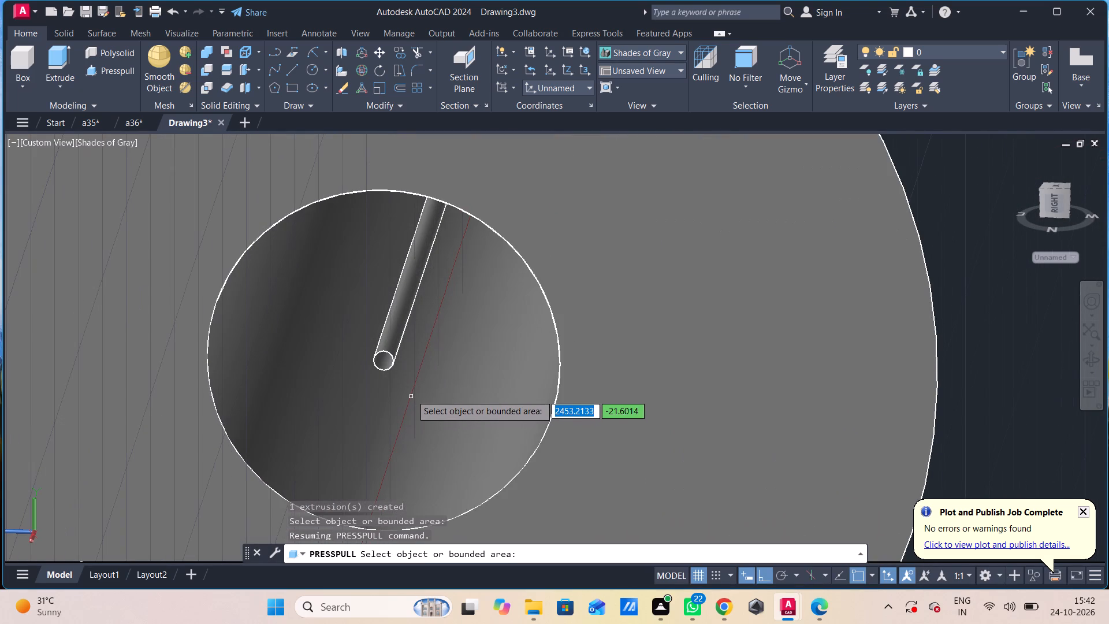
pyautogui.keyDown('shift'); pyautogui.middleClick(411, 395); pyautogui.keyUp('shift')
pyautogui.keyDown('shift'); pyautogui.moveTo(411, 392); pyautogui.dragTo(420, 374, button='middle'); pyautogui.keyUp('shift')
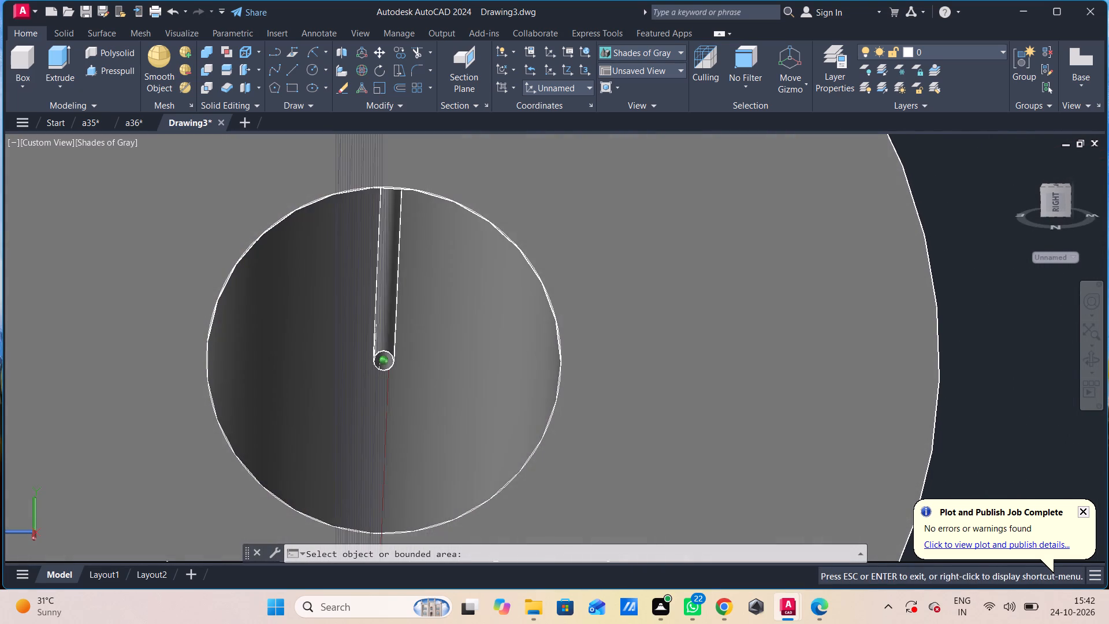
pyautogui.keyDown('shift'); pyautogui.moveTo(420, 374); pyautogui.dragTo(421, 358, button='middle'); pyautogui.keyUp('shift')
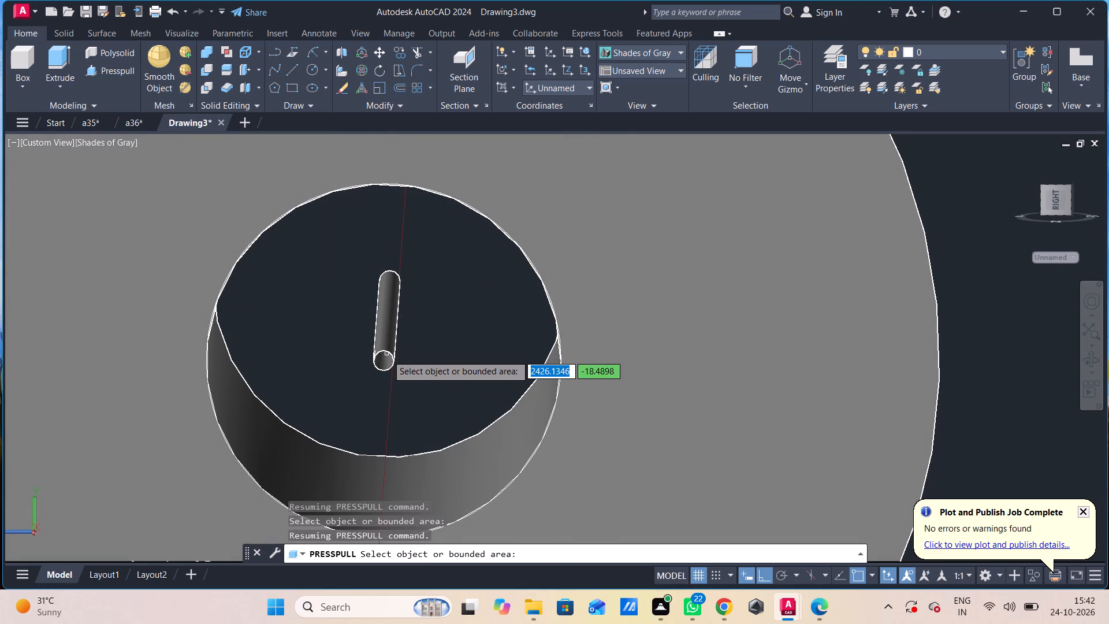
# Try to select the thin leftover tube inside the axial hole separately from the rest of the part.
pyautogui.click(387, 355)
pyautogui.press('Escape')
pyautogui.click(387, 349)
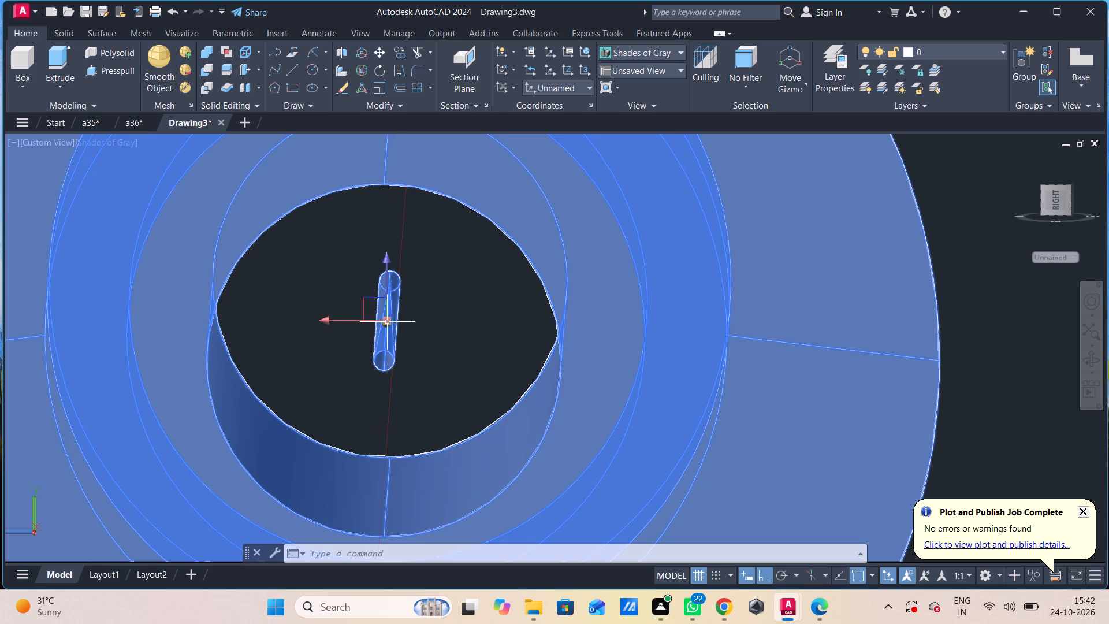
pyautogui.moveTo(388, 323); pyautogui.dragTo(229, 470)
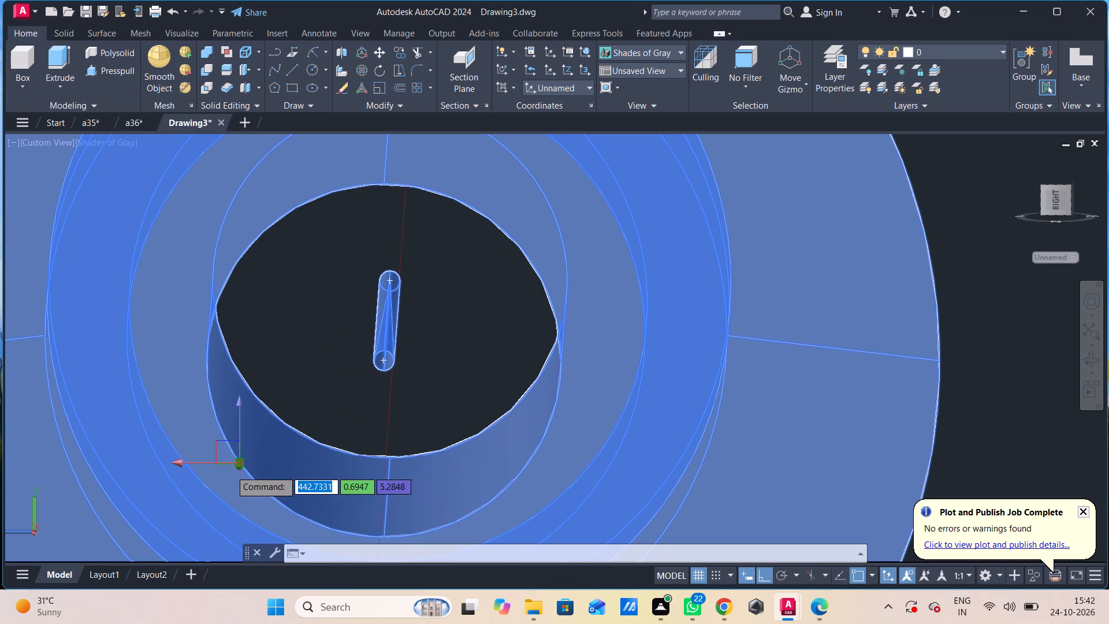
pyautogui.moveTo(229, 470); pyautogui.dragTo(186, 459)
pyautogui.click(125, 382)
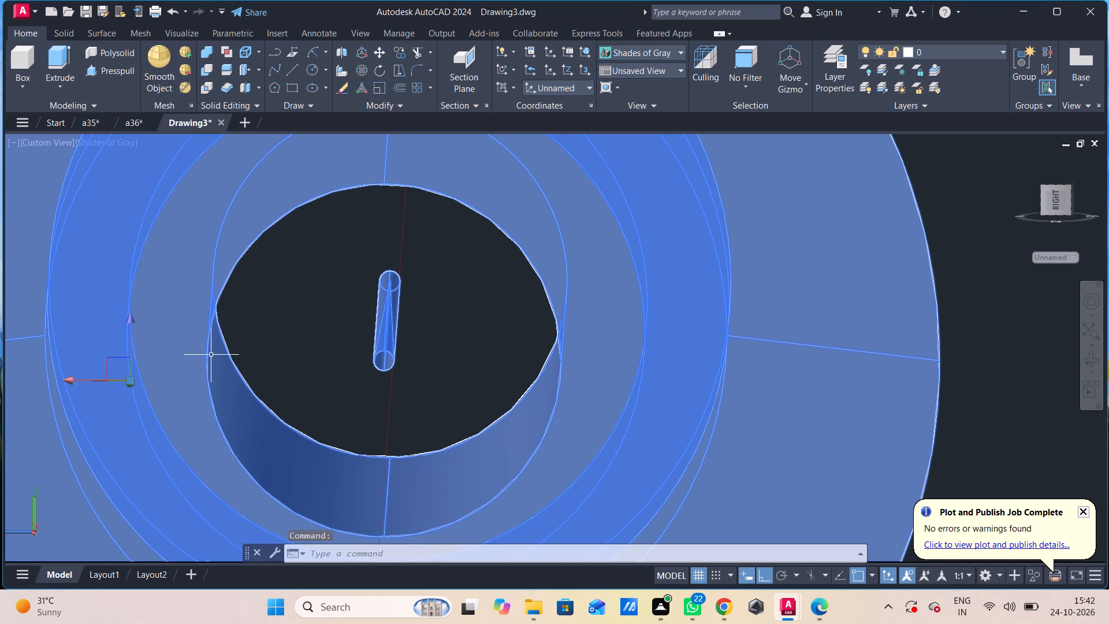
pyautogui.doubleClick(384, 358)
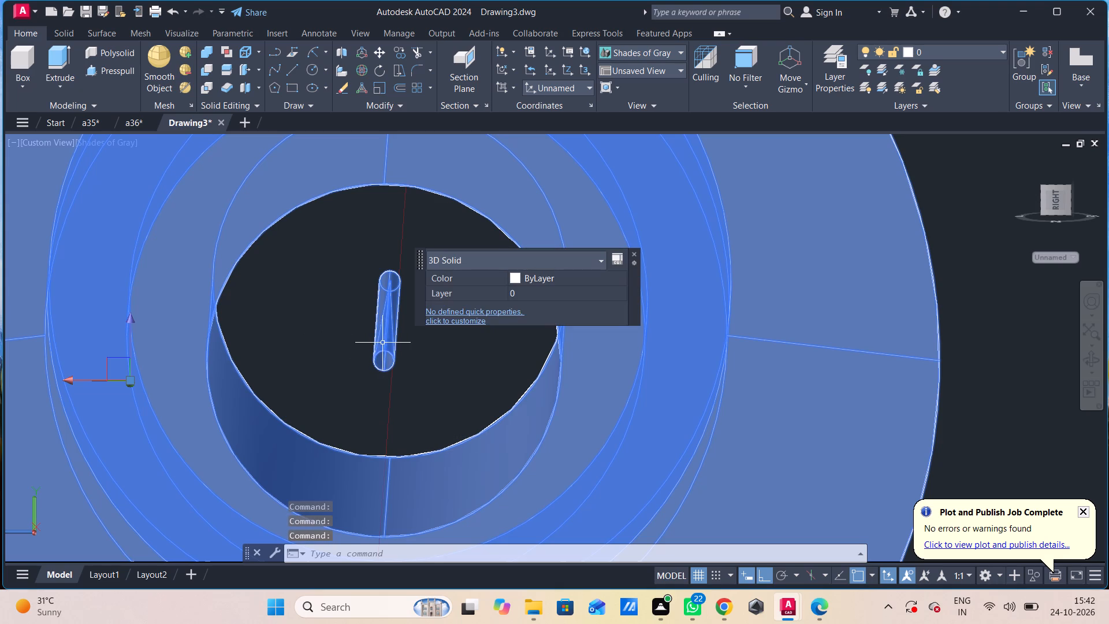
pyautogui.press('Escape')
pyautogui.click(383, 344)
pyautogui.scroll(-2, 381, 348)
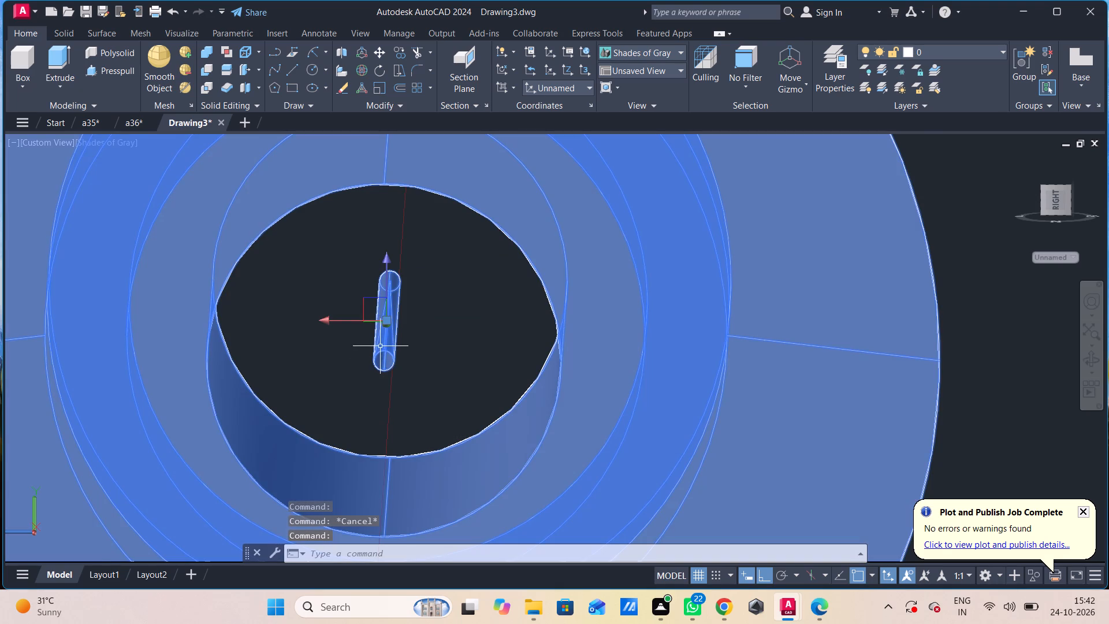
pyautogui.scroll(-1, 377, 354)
# Undo the axial hole, the circle, the shaded visual style and the revolve, back to the flat stepped profile.
pyautogui.hotkey('ctrl', 'z')
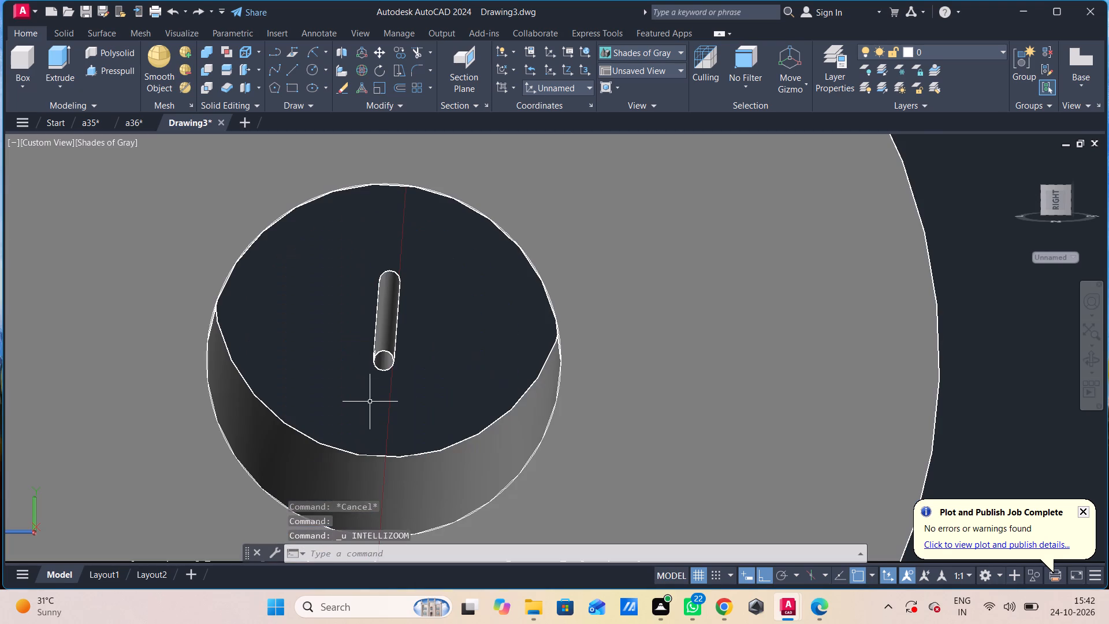
pyautogui.hotkey('ctrl', 'z')
pyautogui.hotkey('ctrl', 'z')
pyautogui.hotkey('ctrl', 'z')
pyautogui.hotkey('ctrl', 'z')
pyautogui.hotkey('ctrl', 'z')
pyautogui.hotkey('ctrl', 'z')
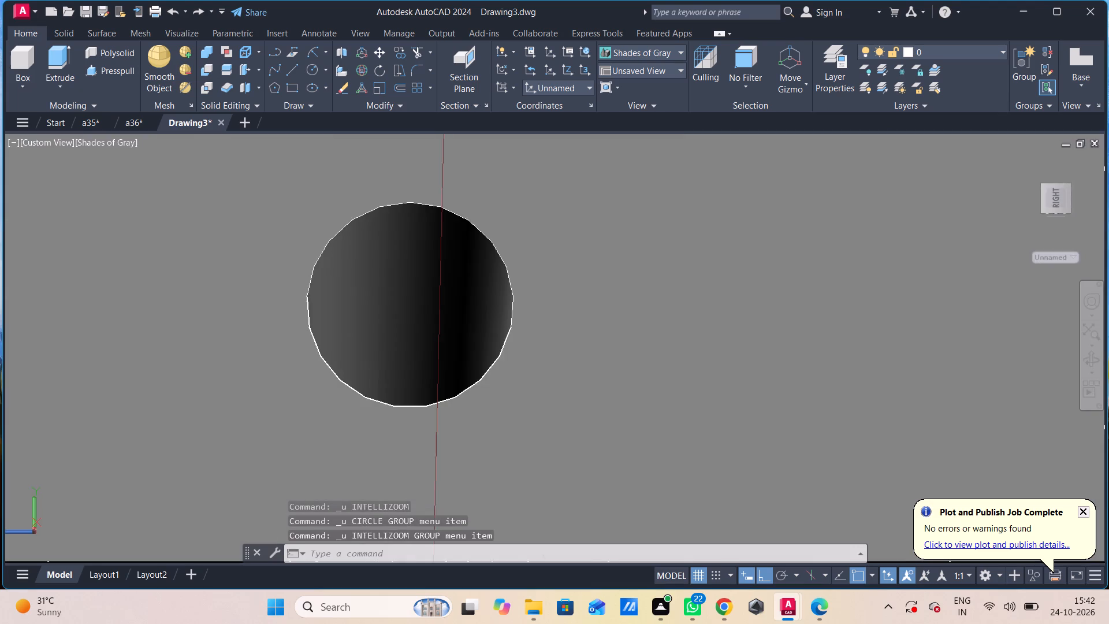
pyautogui.hotkey('ctrl', 'z')
pyautogui.hotkey('ctrl', 'z')
pyautogui.hotkey('ctrl', 'z')
pyautogui.hotkey('ctrl', 'z')
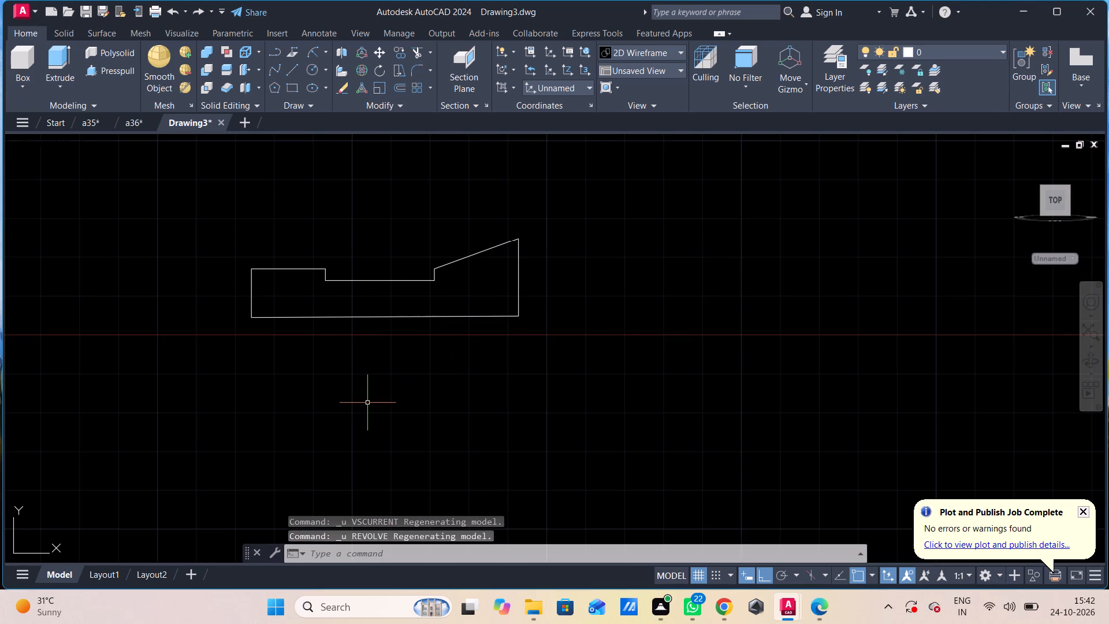
# Examine the flat stepped profile from several angles, especially its long bottom edge and the flared end's lower corner.
pyautogui.keyDown('shift'); pyautogui.moveTo(371, 393); pyautogui.dragTo(353, 404, button='middle'); pyautogui.keyUp('shift')
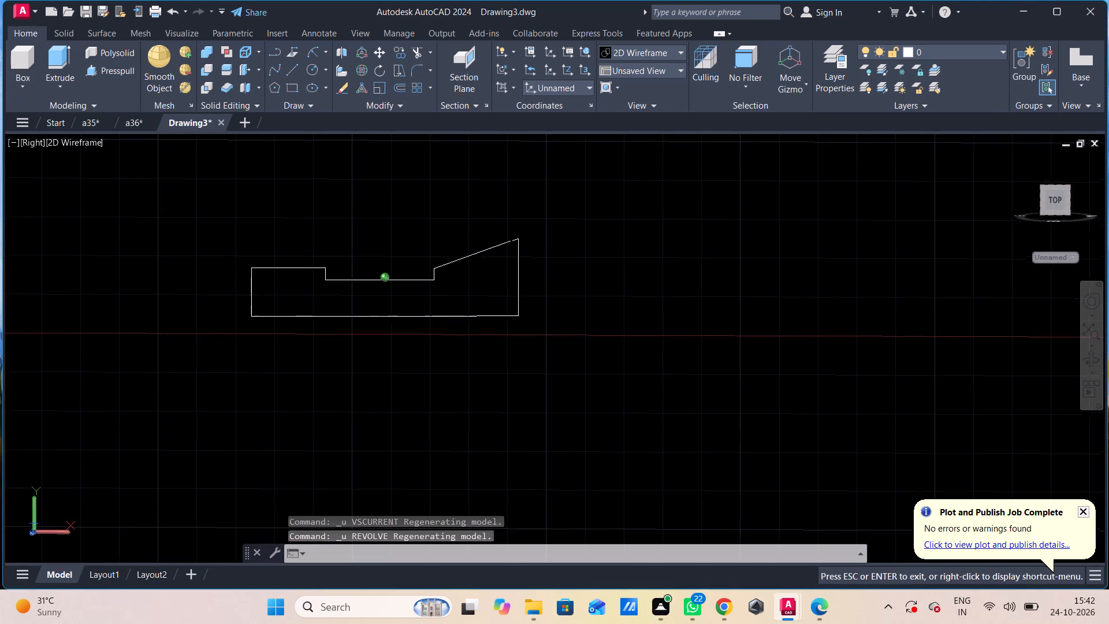
pyautogui.keyDown('shift'); pyautogui.moveTo(353, 404); pyautogui.dragTo(267, 423, button='middle'); pyautogui.keyUp('shift')
pyautogui.scroll(4, 392, 344)
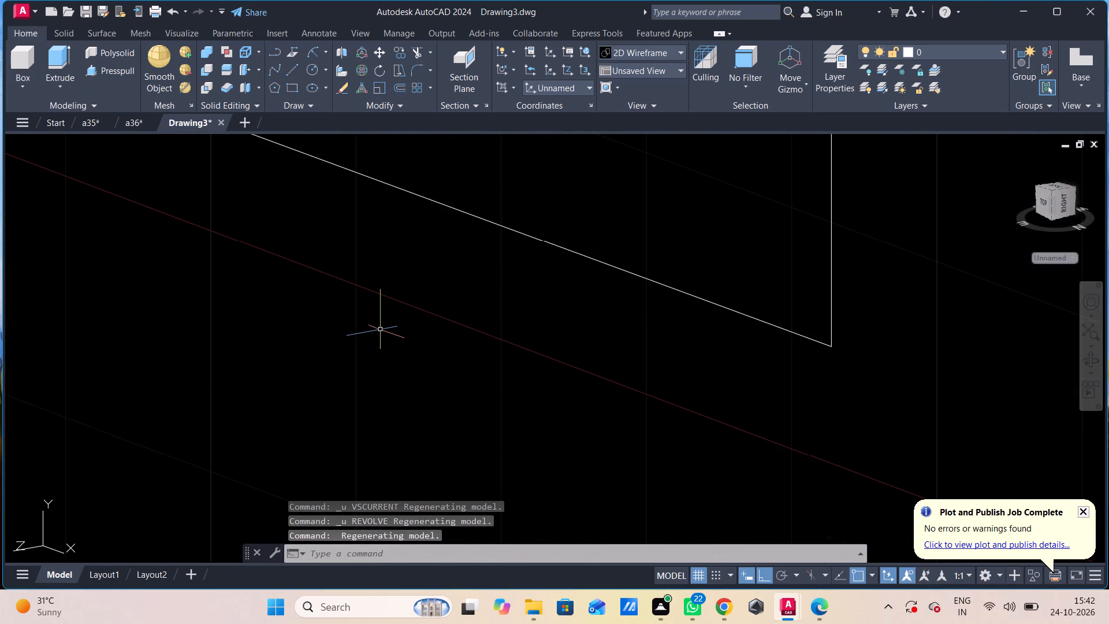
pyautogui.keyDown('shift'); pyautogui.moveTo(374, 334); pyautogui.dragTo(342, 349, button='middle'); pyautogui.keyUp('shift')
pyautogui.scroll(3, 661, 306)
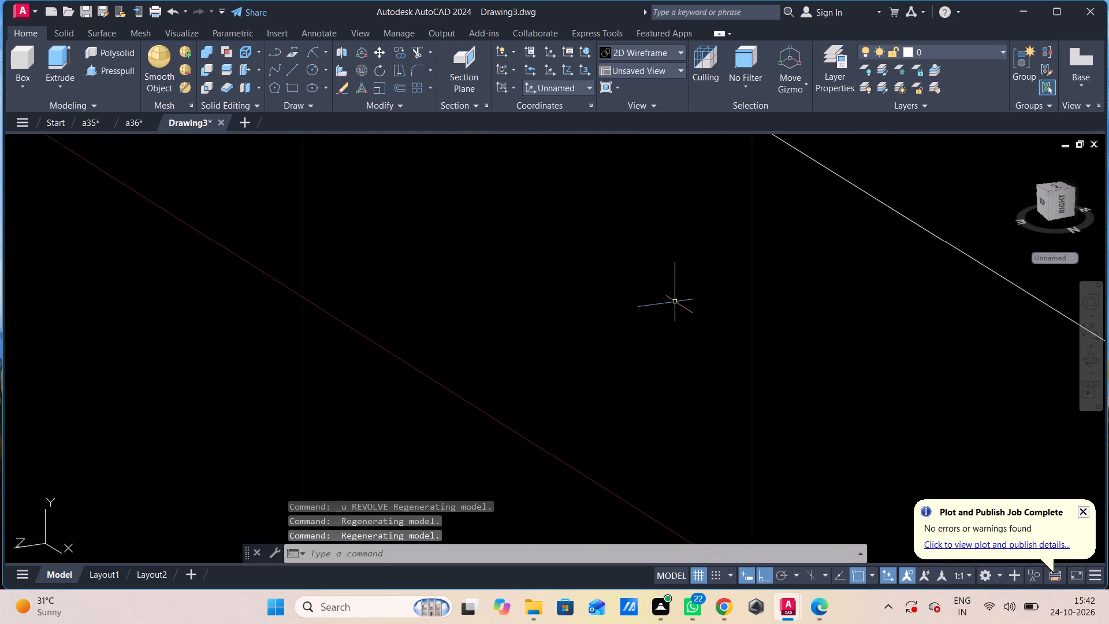
pyautogui.moveTo(664, 315); pyautogui.dragTo(184, 379, button='middle')
pyautogui.moveTo(176, 380); pyautogui.dragTo(155, 382, button='middle')
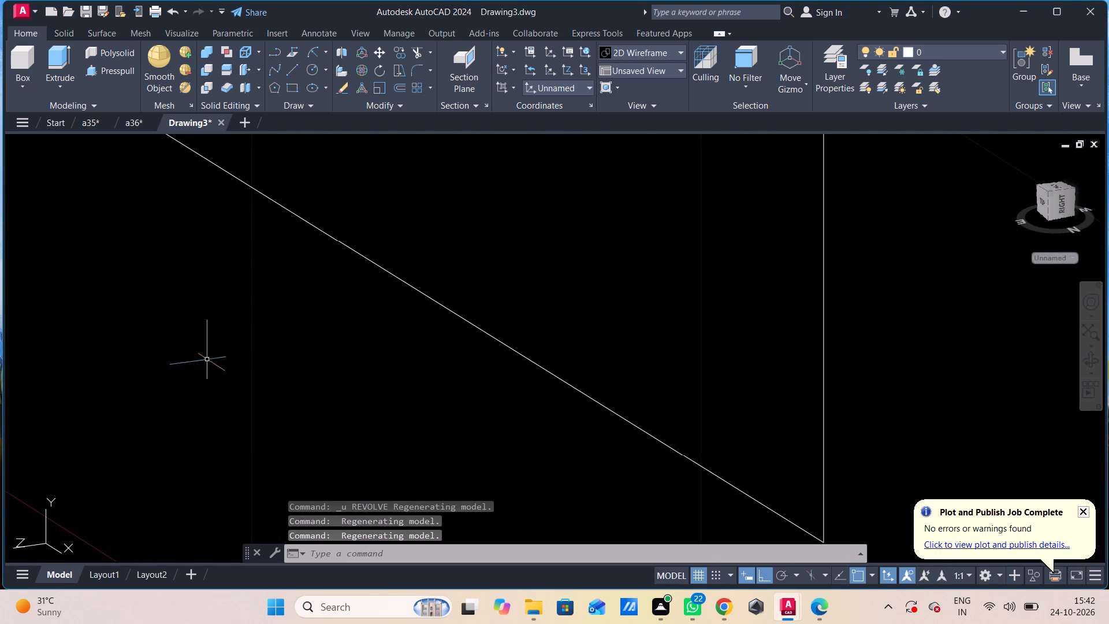
pyautogui.scroll(-5, 270, 359)
pyautogui.moveTo(271, 383); pyautogui.dragTo(305, 419, button='middle')
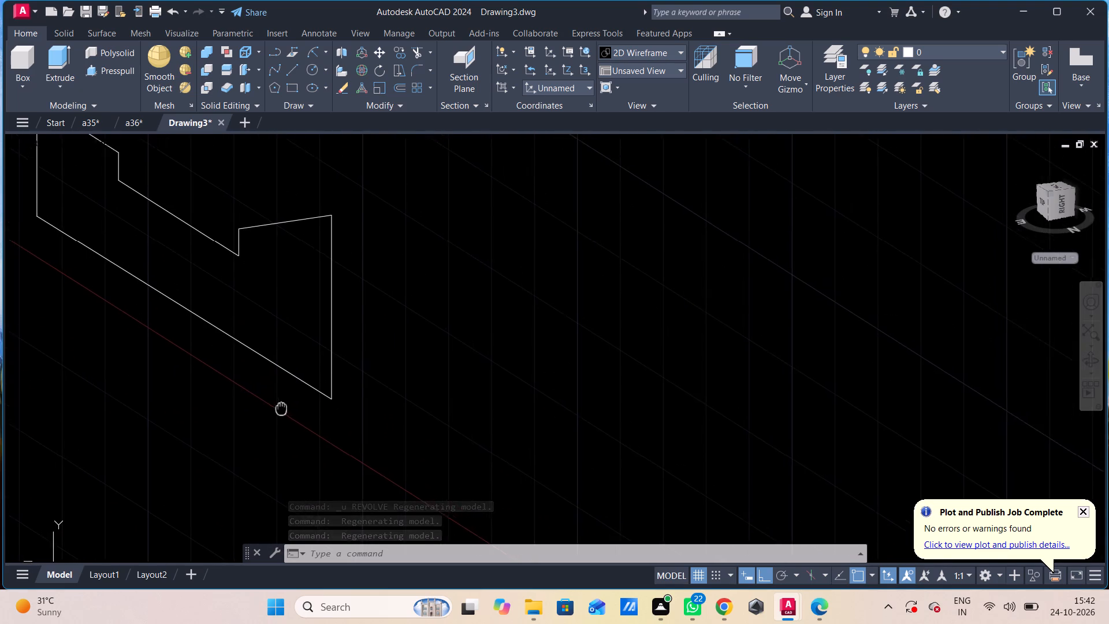
pyautogui.moveTo(305, 419); pyautogui.dragTo(453, 458, button='middle')
pyautogui.keyDown('shift'); pyautogui.moveTo(453, 433); pyautogui.dragTo(498, 451, button='middle'); pyautogui.keyUp('shift')
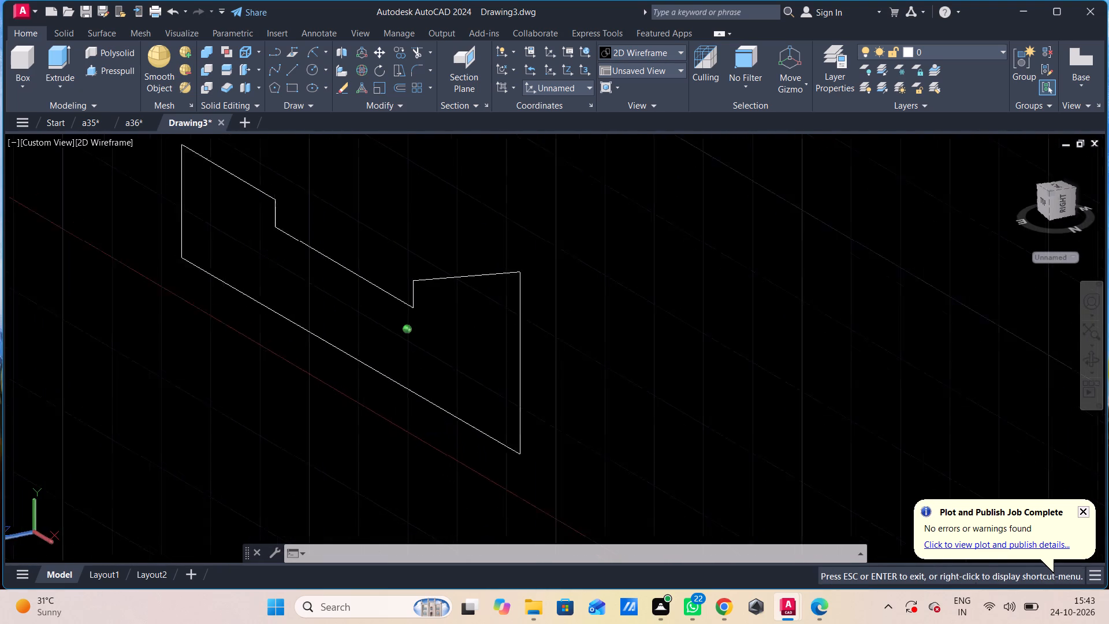
pyautogui.keyDown('shift'); pyautogui.moveTo(498, 451); pyautogui.dragTo(585, 460, button='middle'); pyautogui.keyUp('shift')
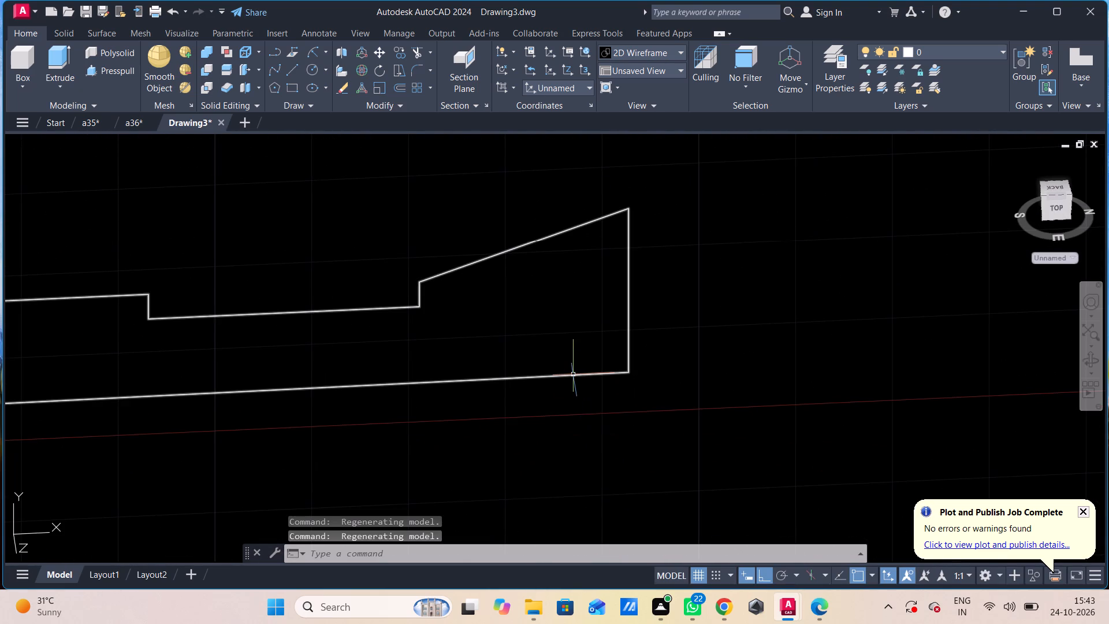
# Undo back past the joins and the thin bore lines, and redo as needed to leave only the stepped outline as separate lines.
pyautogui.hotkey('ctrl', 'z')
pyautogui.hotkey('ctrl', 'z')
pyautogui.hotkey('ctrl', 'z')
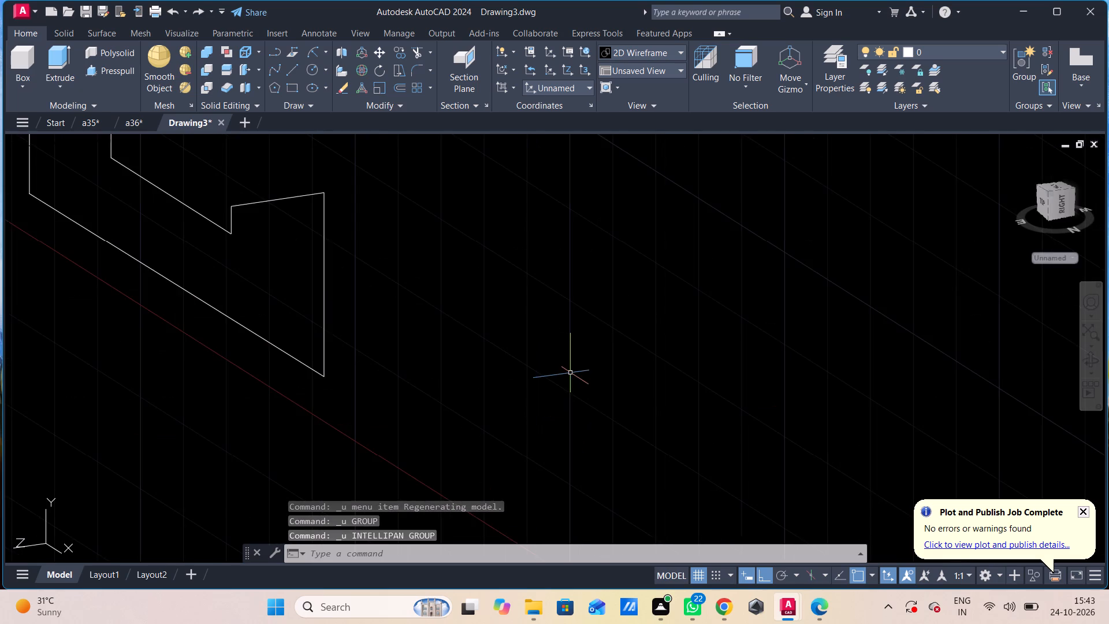
pyautogui.hotkey('ctrl', 'z')
pyautogui.hotkey('ctrl', 'z')
pyautogui.hotkey('ctrl', 'z')
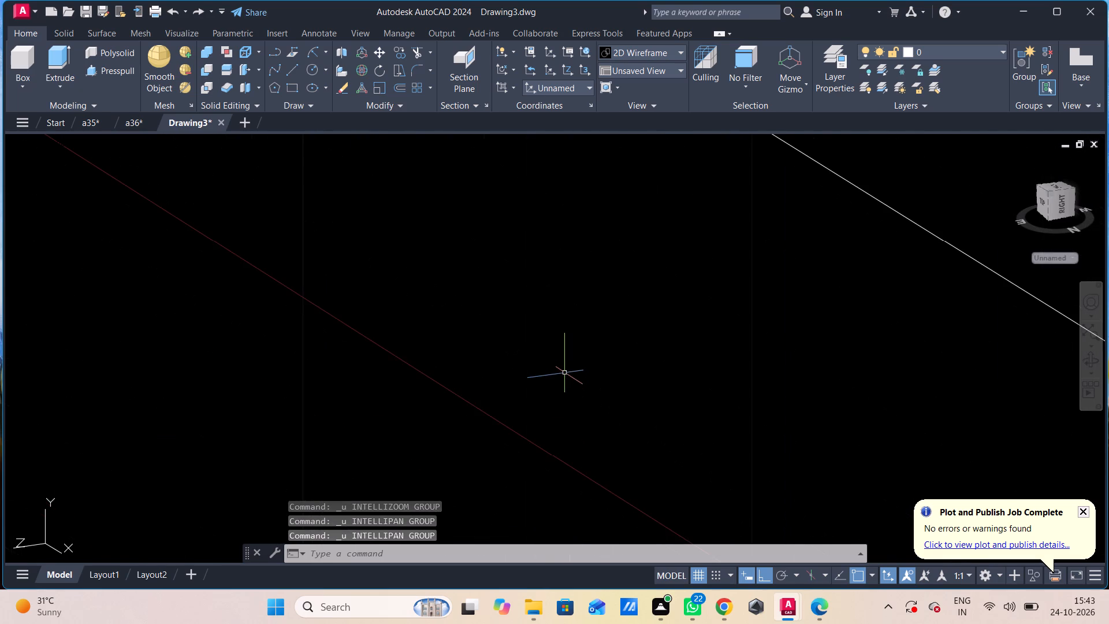
pyautogui.scroll(-3, 564, 374)
pyautogui.hotkey('ctrl', 'z')
pyautogui.hotkey('ctrl', 'z')
pyautogui.hotkey('ctrl', 'z')
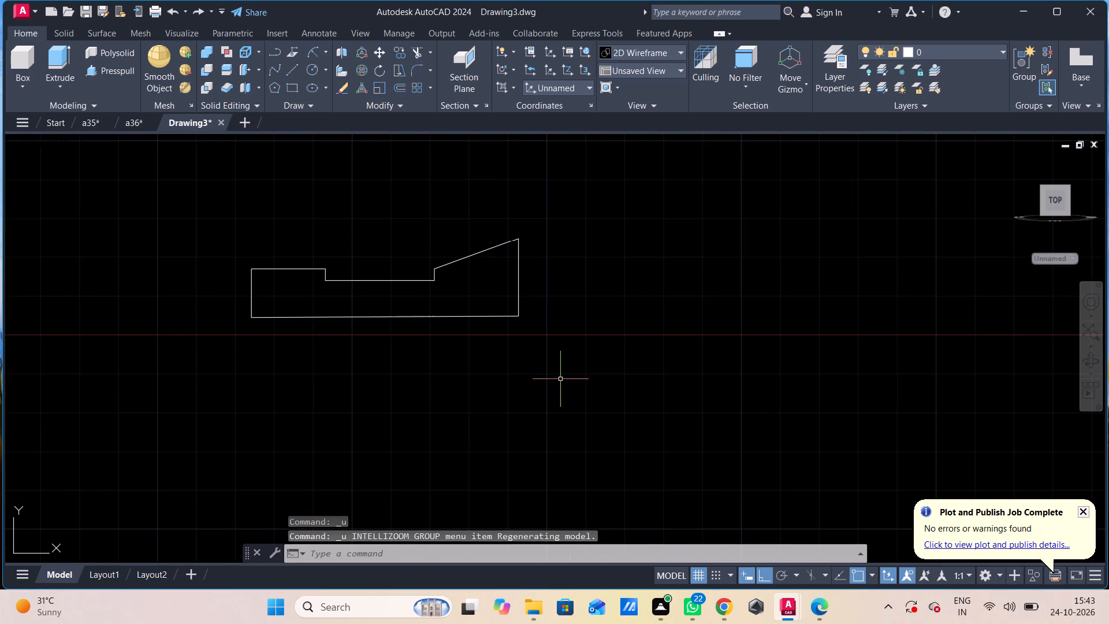
pyautogui.hotkey('ctrl', 'z')
pyautogui.hotkey('ctrl', 'z')
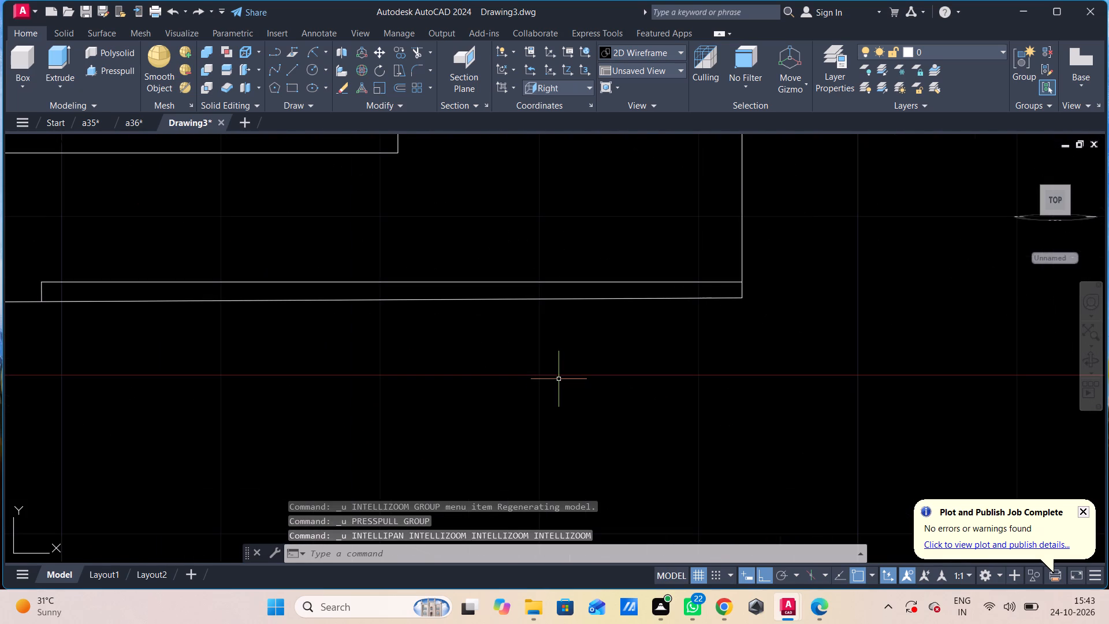
pyautogui.hotkey('ctrl', 'z')
pyautogui.hotkey('ctrl', 'z')
pyautogui.hotkey('ctrl', 'z')
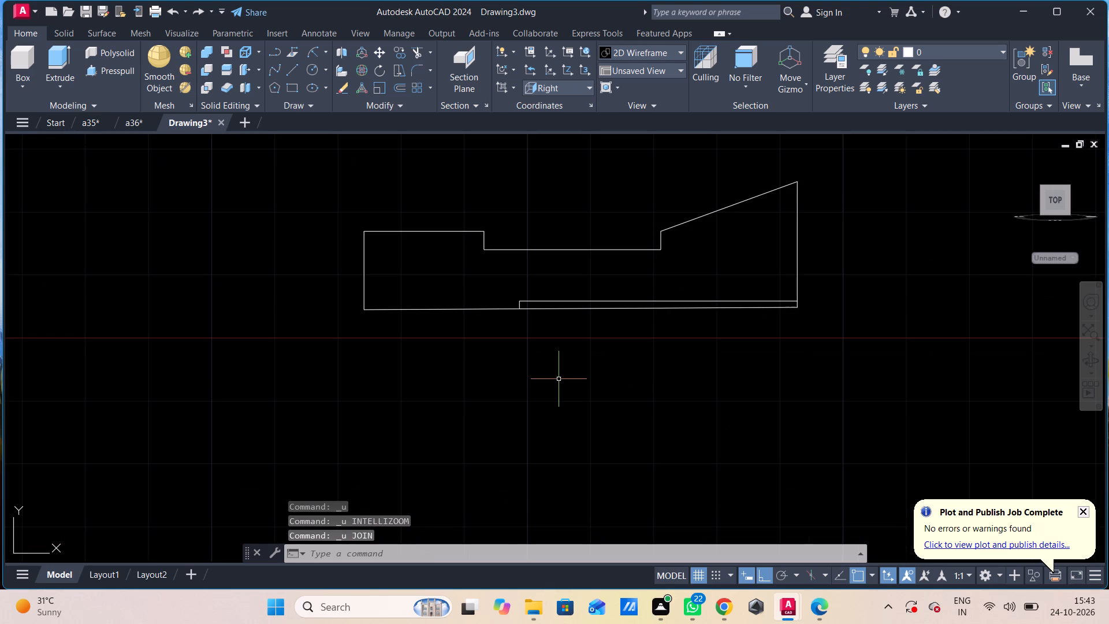
pyautogui.hotkey('ctrl', 'z')
pyautogui.hotkey('ctrl', 'z')
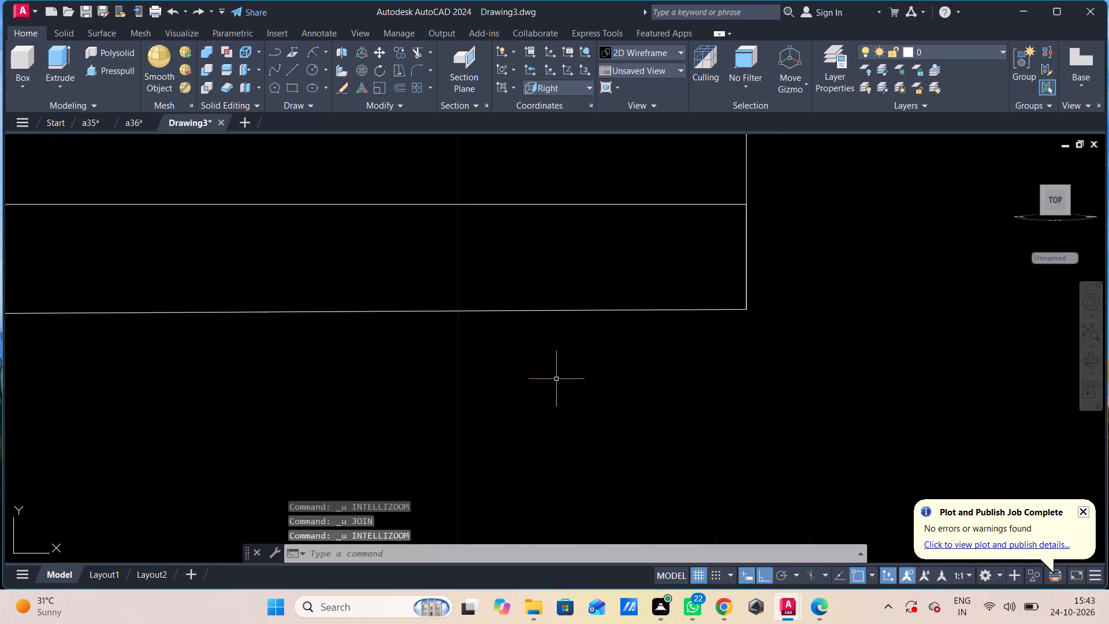
pyautogui.hotkey('ctrl', 'z')
pyautogui.hotkey('ctrl', 'z')
pyautogui.hotkey('ctrl', 'z')
pyautogui.hotkey('ctrl', 'z')
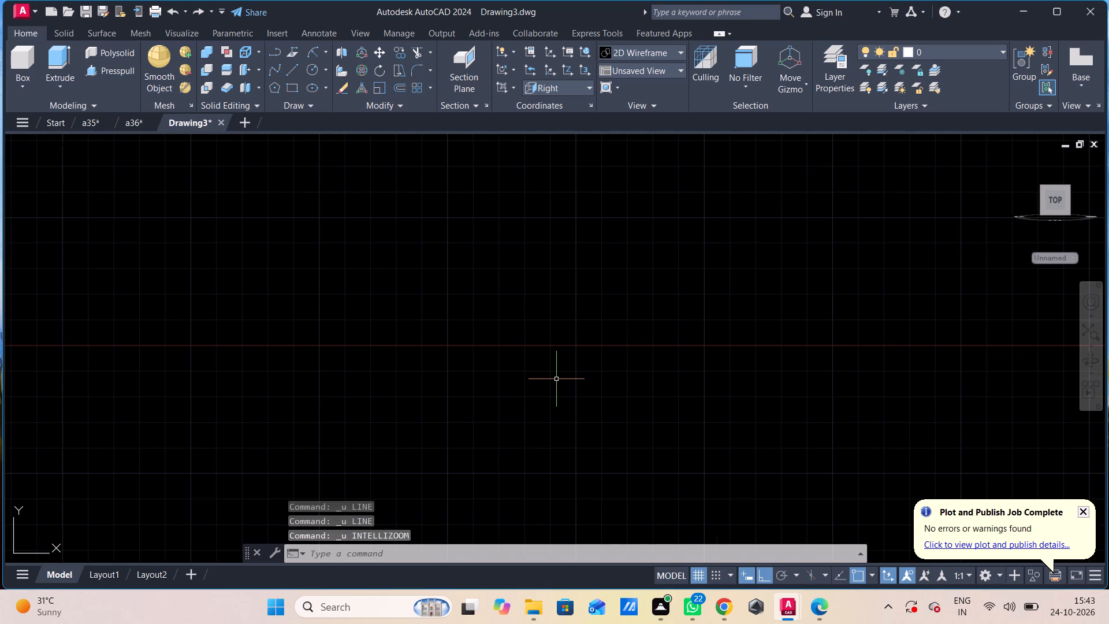
pyautogui.hotkey('ctrl', 'y')
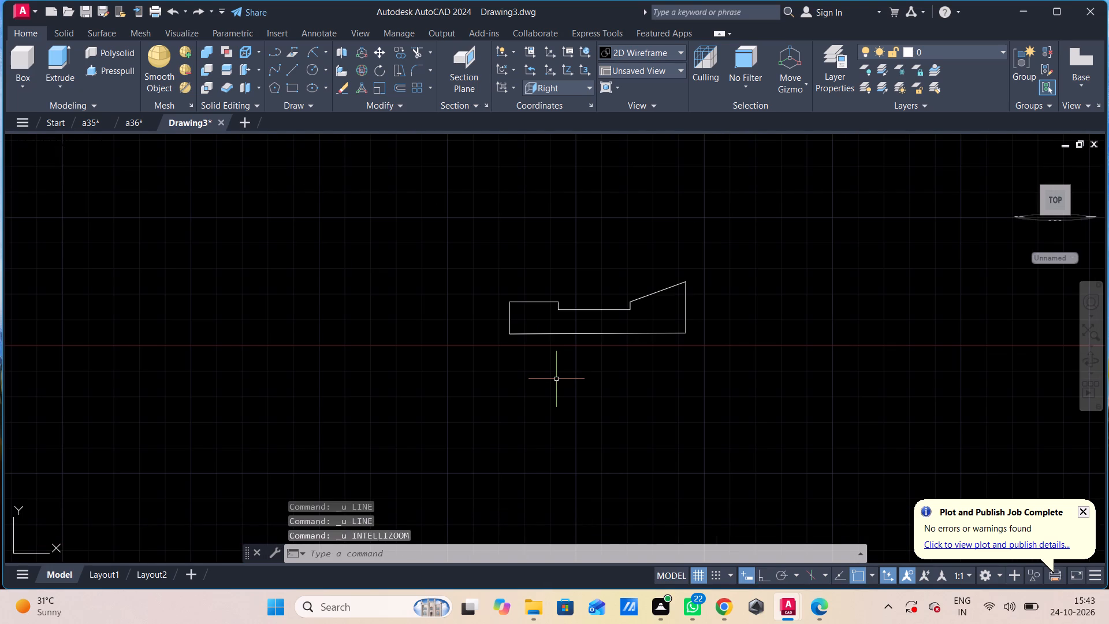
# Join all the lines of the stepped, flared outline into a single polyline.
pyautogui.click(566, 333)
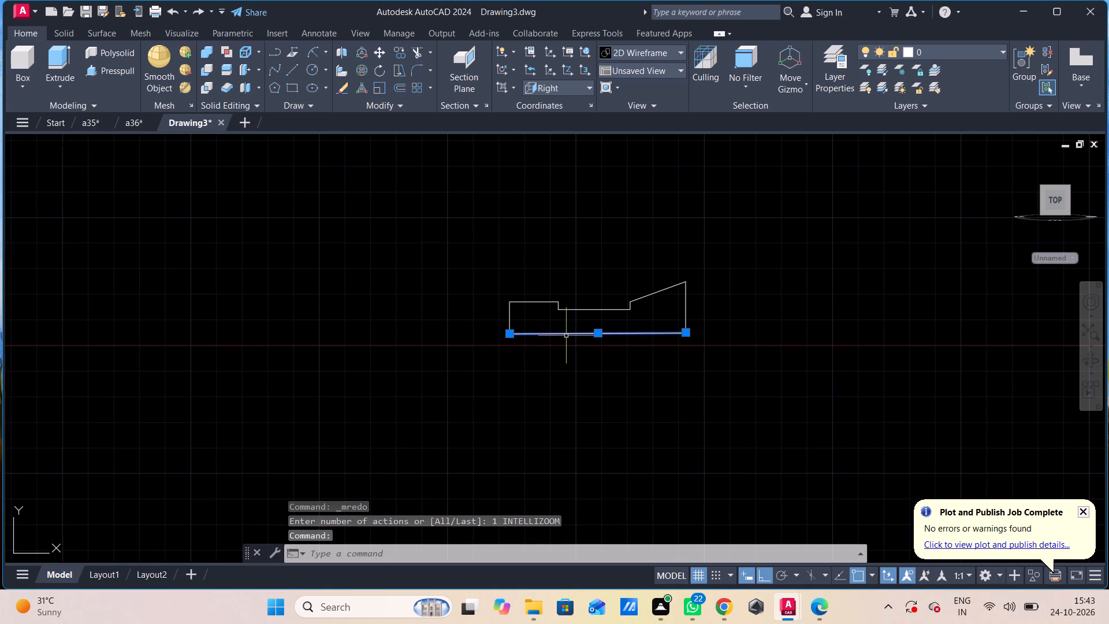
pyautogui.press('Escape')
pyautogui.moveTo(758, 266); pyautogui.dragTo(757, 291)
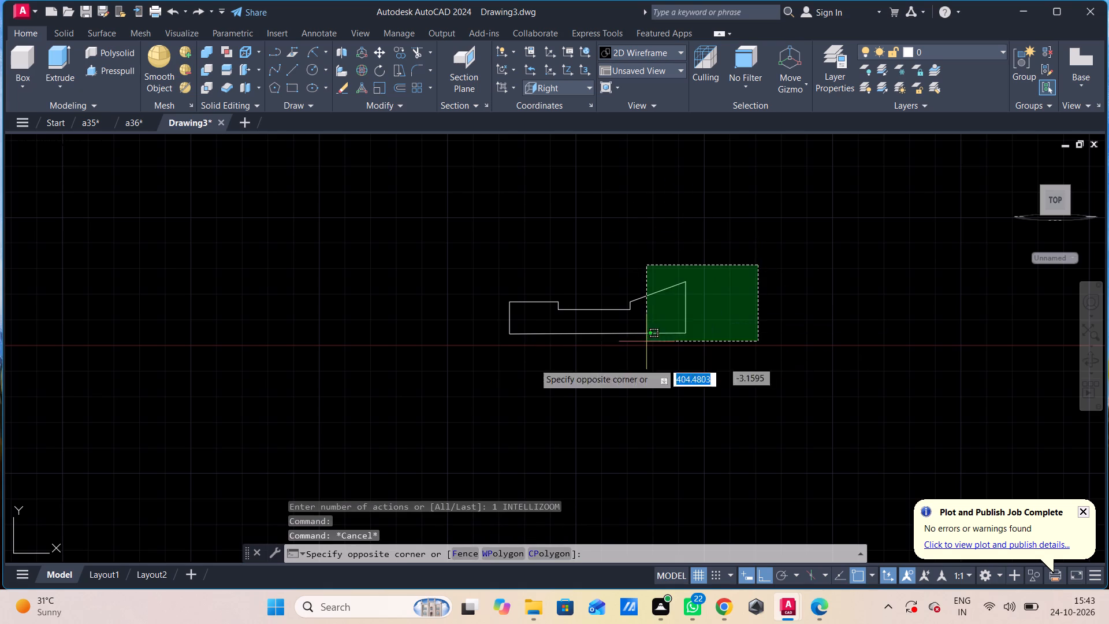
pyautogui.click(407, 374)
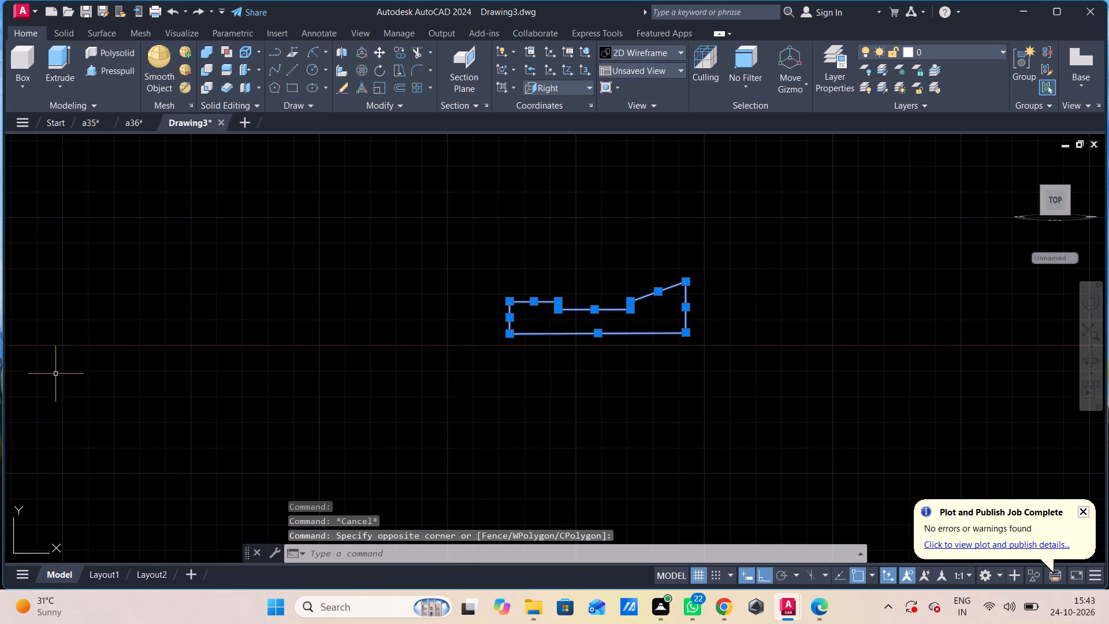
pyautogui.press('j')
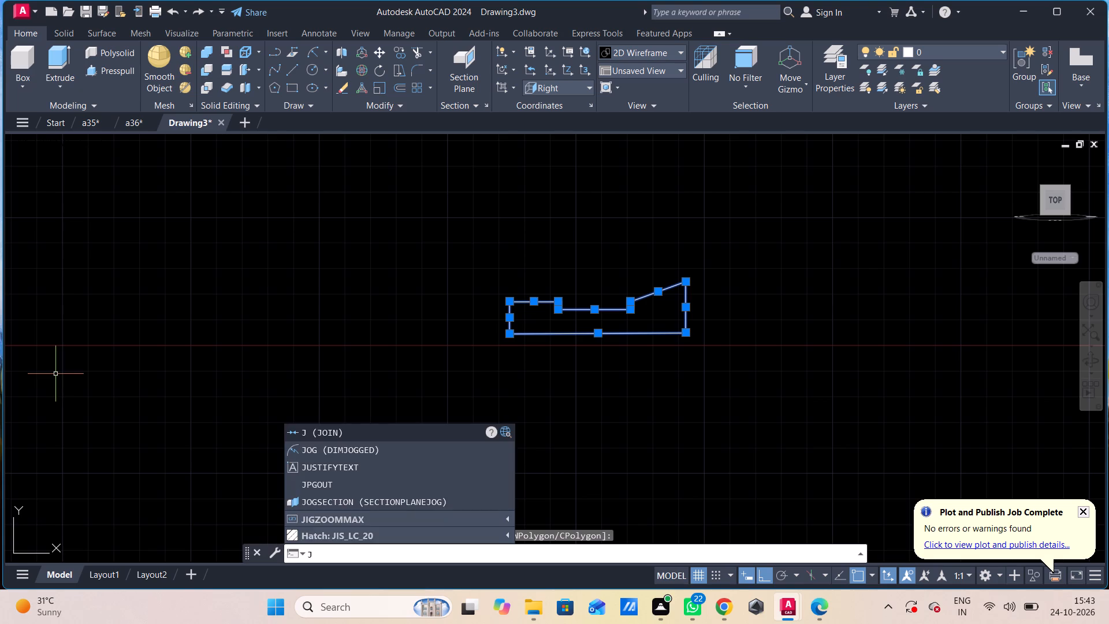
pyautogui.press('Return')
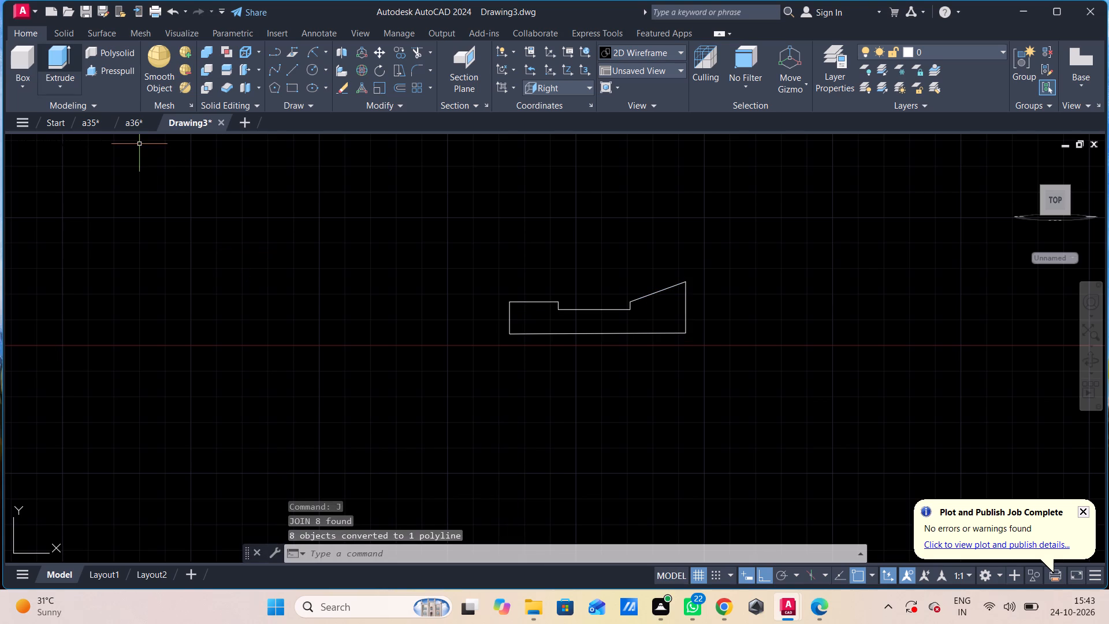
# Revolve the joined stepped, flared profile 360 degrees about its long bottom edge.
pyautogui.write('rev')
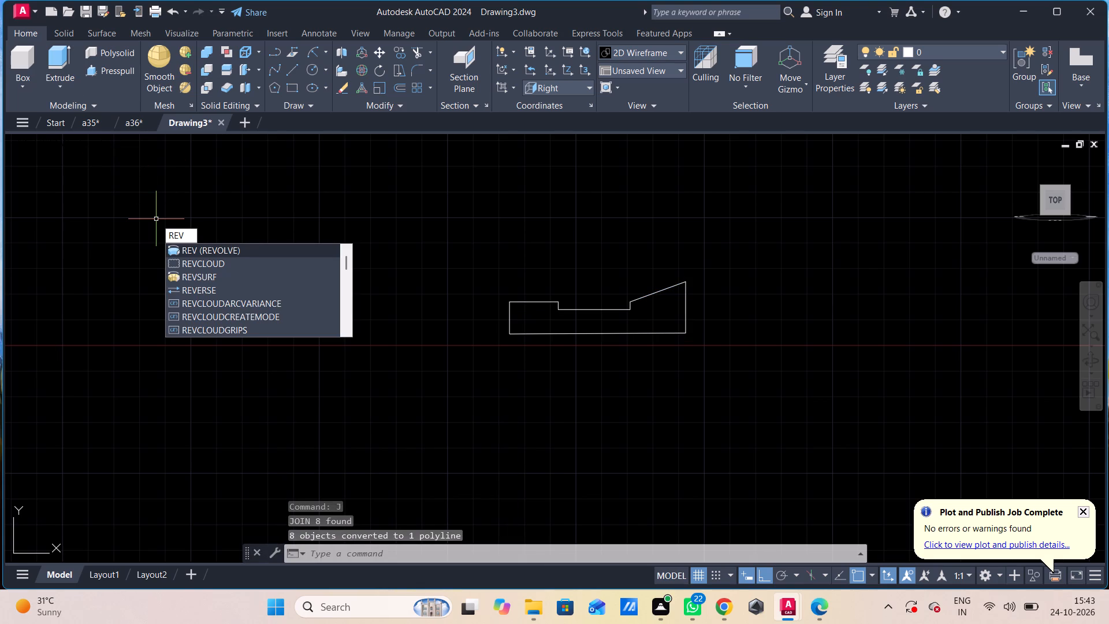
pyautogui.click(243, 246)
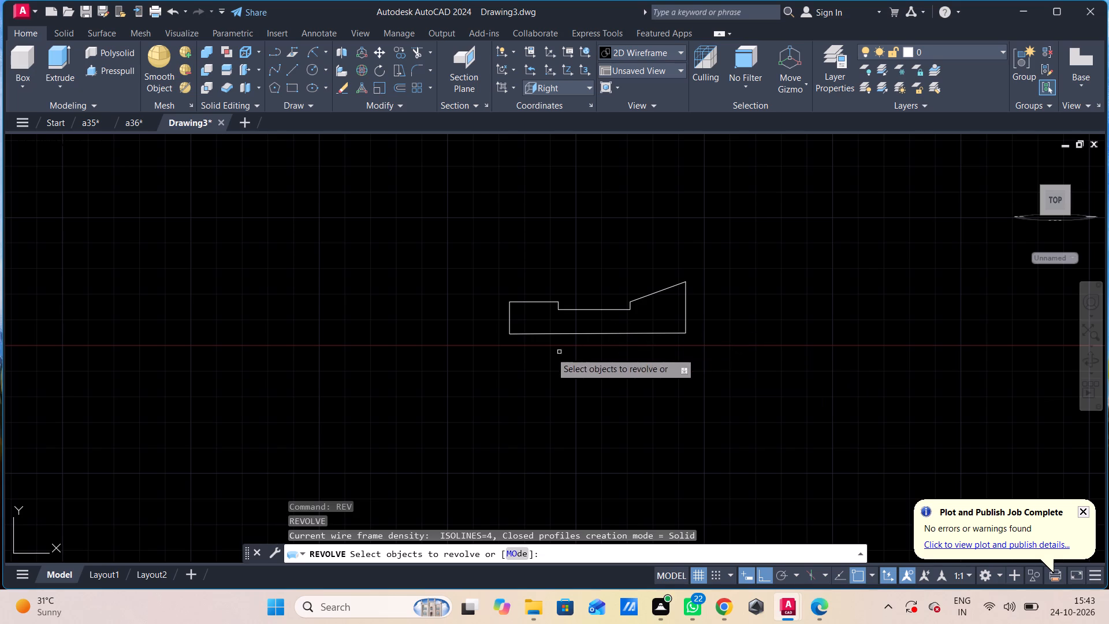
pyautogui.click(509, 311)
pyautogui.press('space')
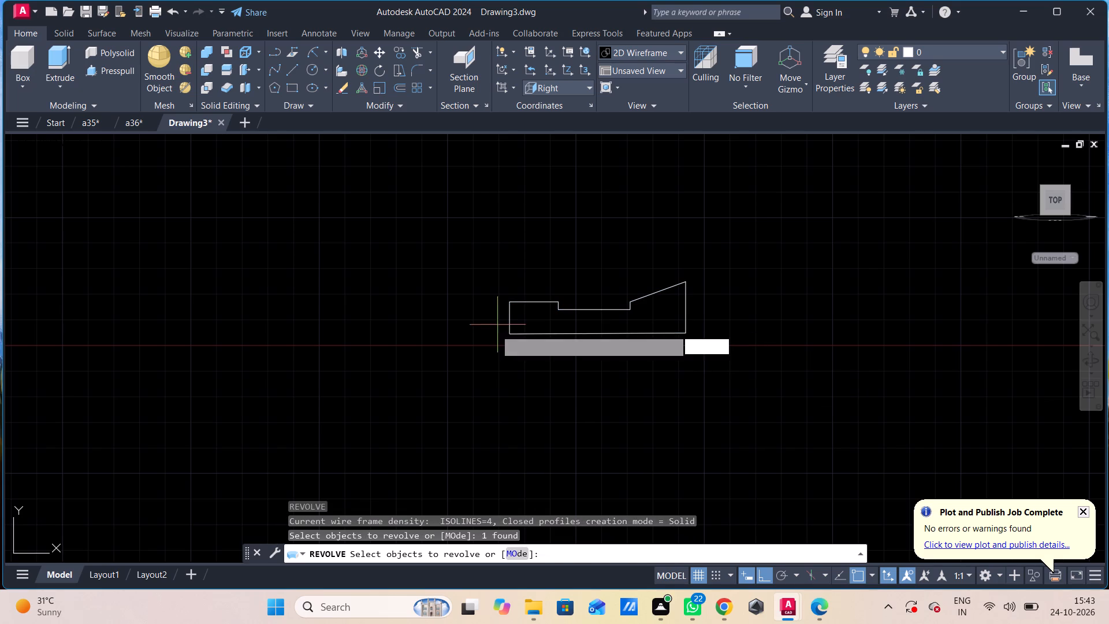
pyautogui.click(511, 336)
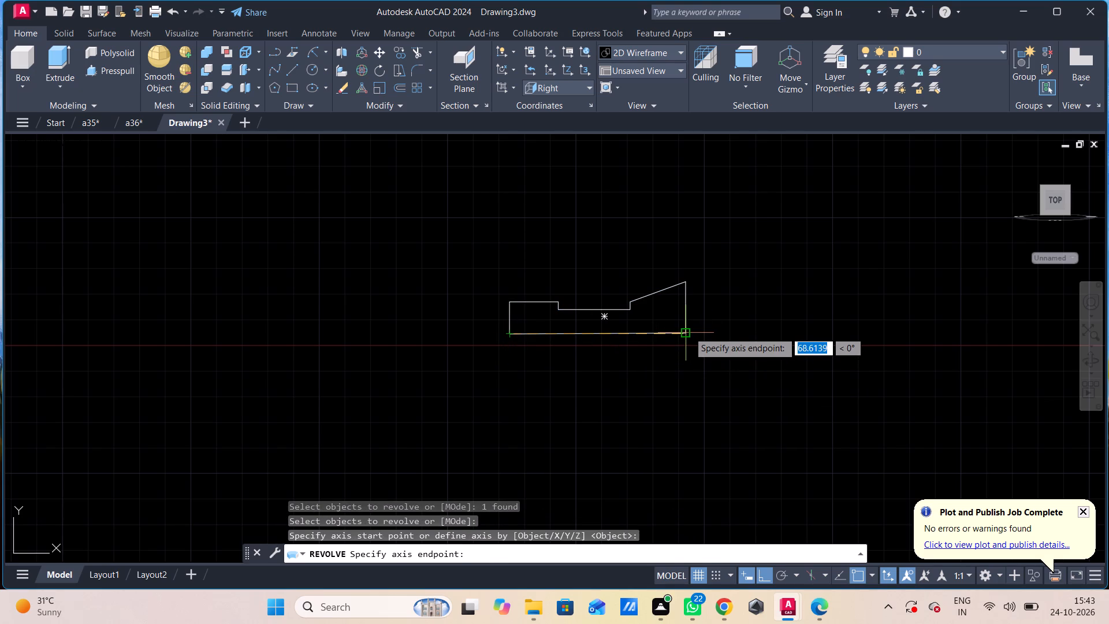
pyautogui.click(689, 332)
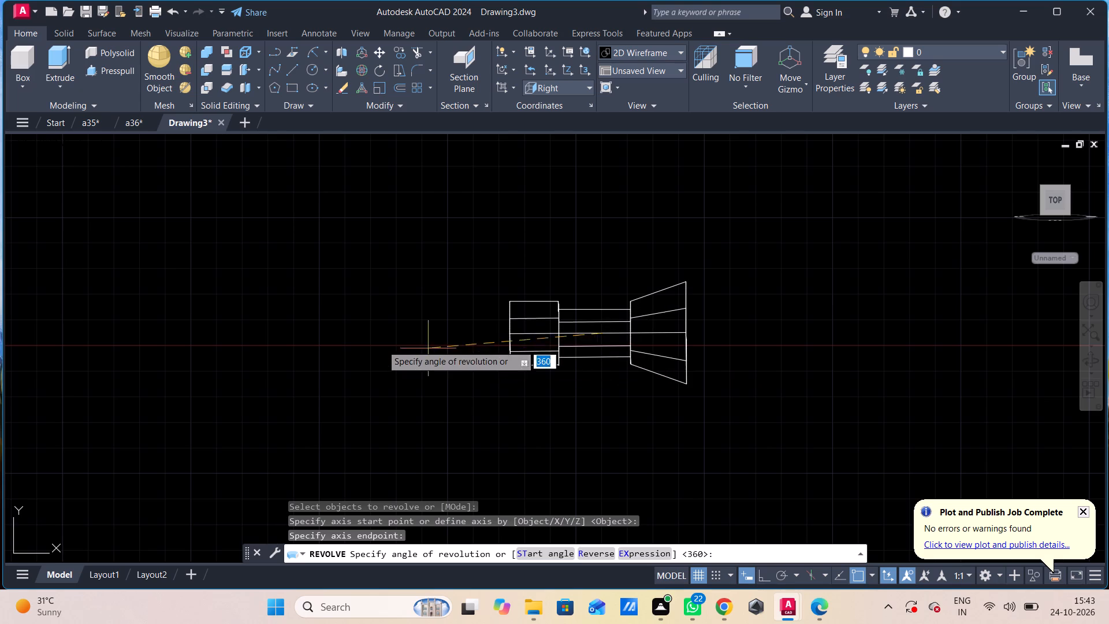
pyautogui.write('360')
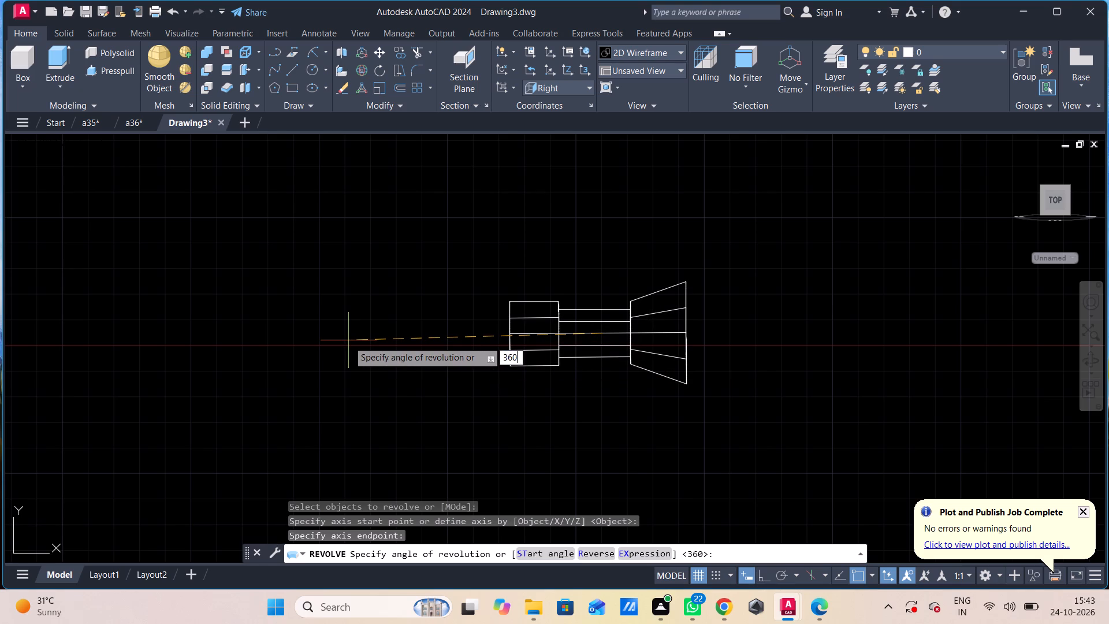
pyautogui.press('Return')
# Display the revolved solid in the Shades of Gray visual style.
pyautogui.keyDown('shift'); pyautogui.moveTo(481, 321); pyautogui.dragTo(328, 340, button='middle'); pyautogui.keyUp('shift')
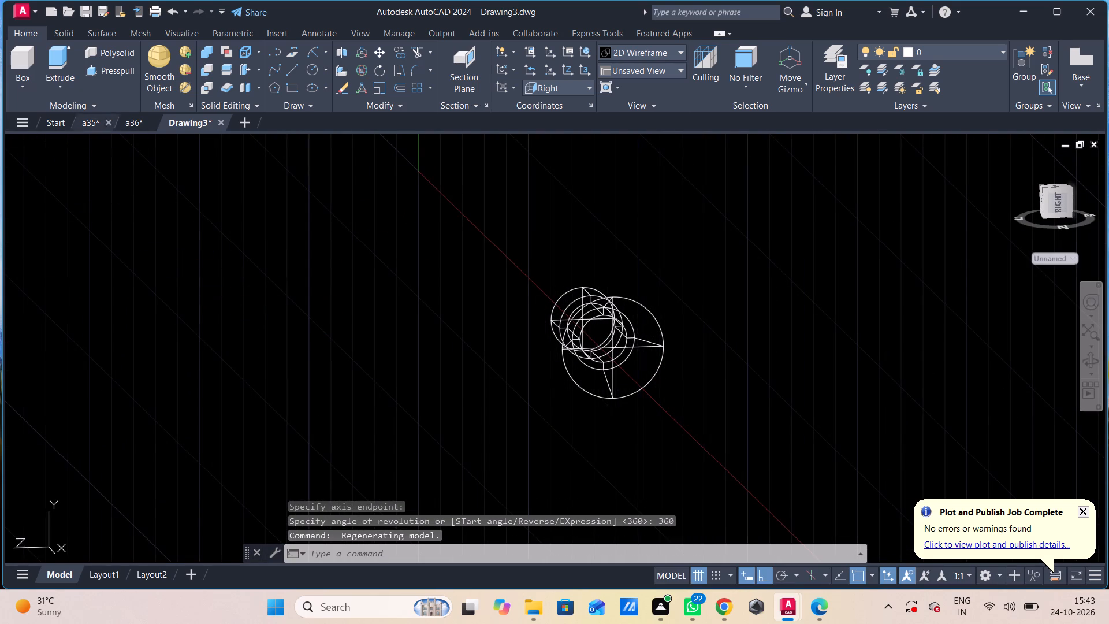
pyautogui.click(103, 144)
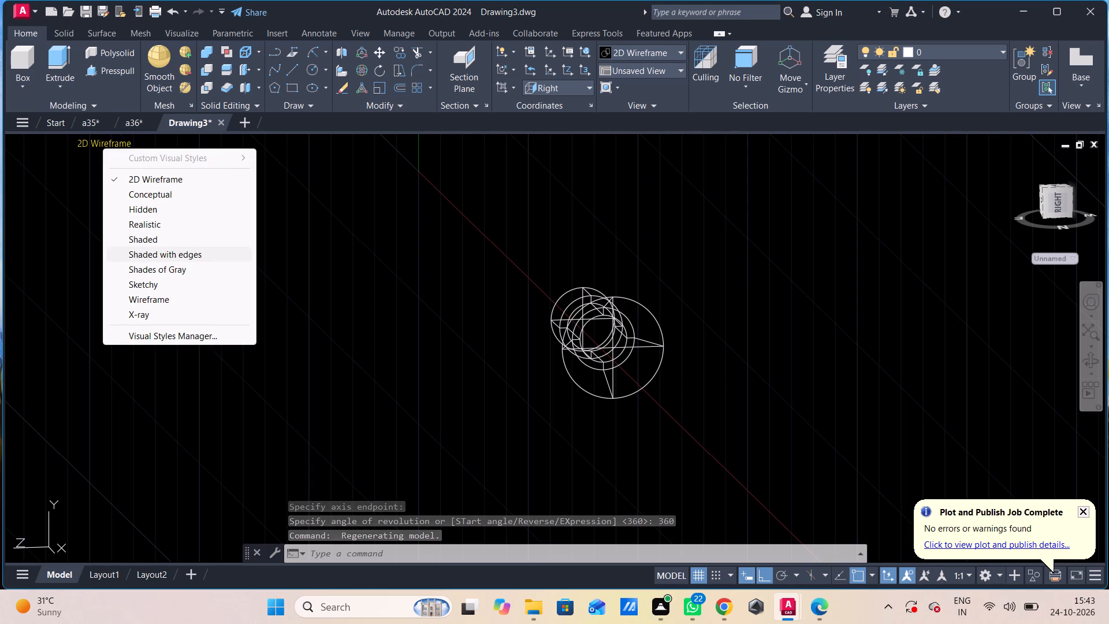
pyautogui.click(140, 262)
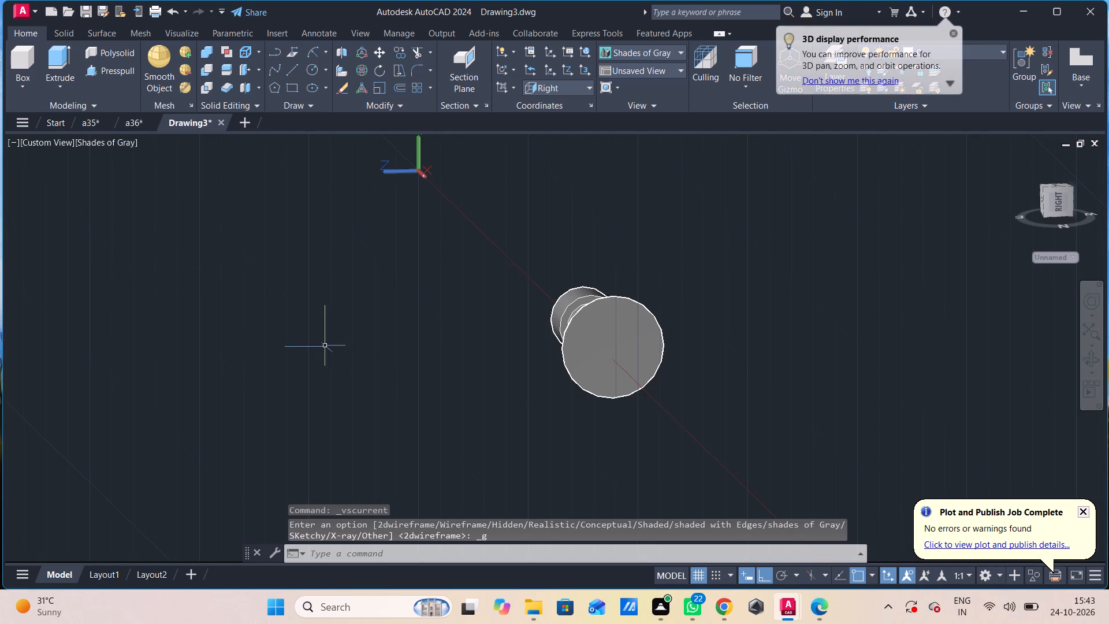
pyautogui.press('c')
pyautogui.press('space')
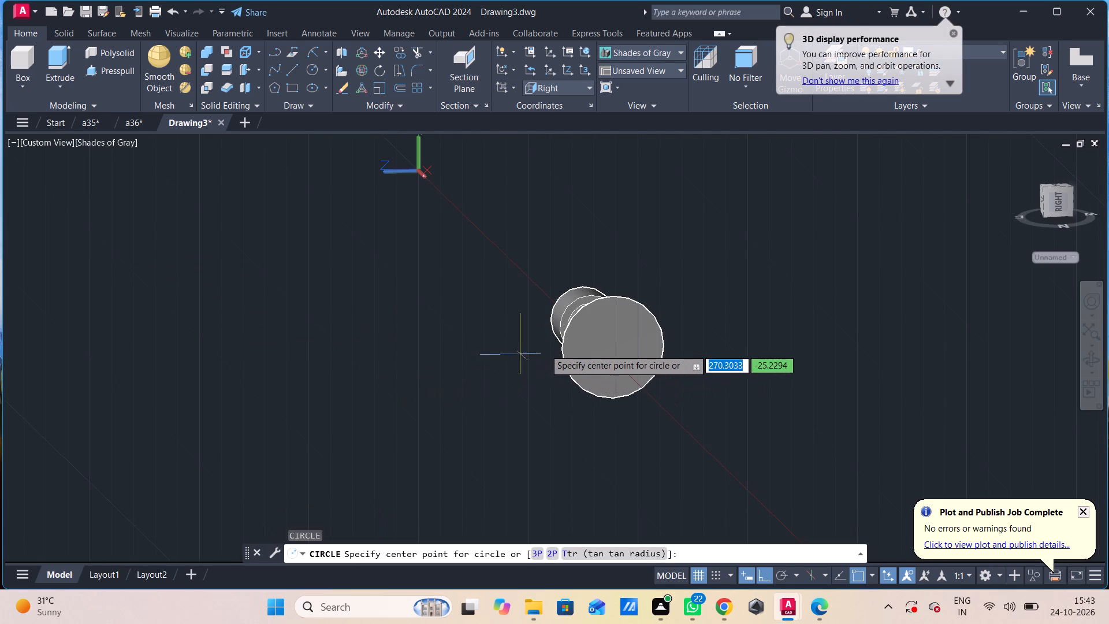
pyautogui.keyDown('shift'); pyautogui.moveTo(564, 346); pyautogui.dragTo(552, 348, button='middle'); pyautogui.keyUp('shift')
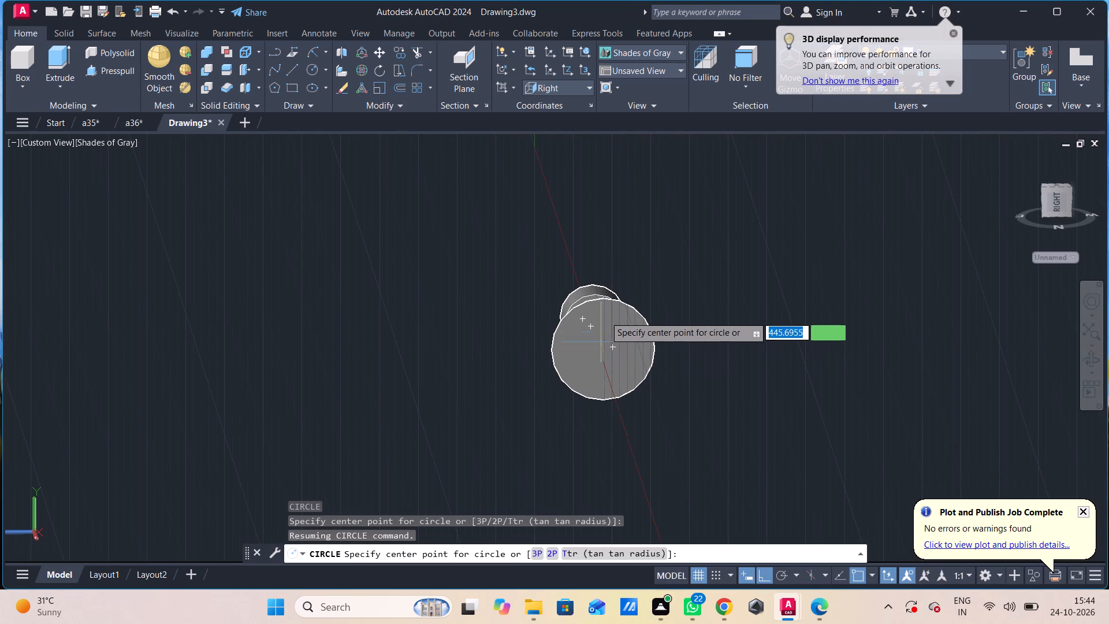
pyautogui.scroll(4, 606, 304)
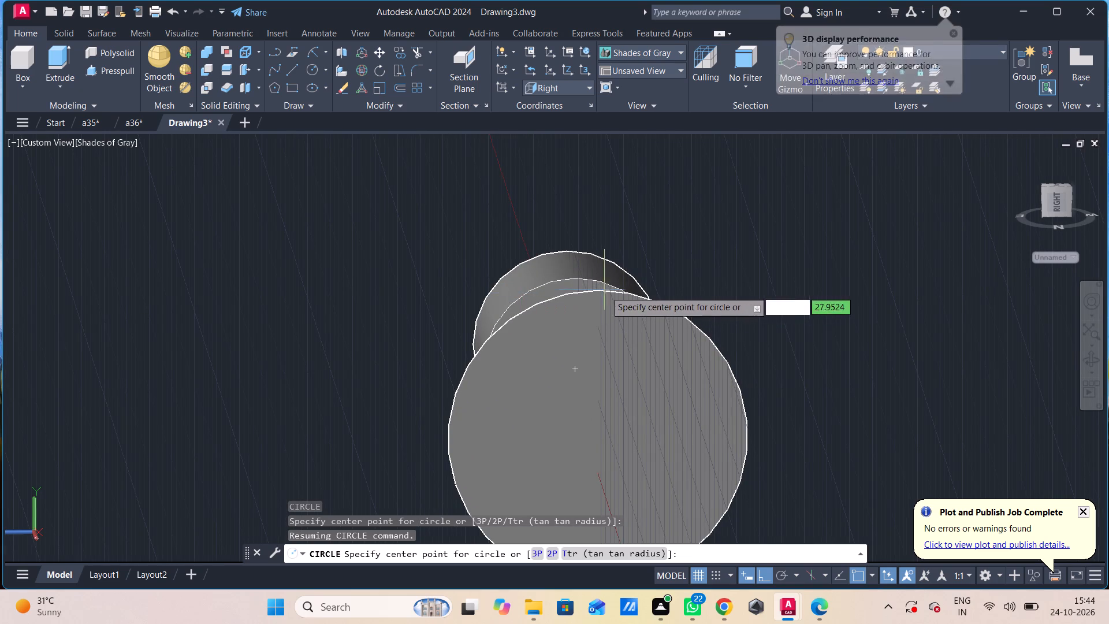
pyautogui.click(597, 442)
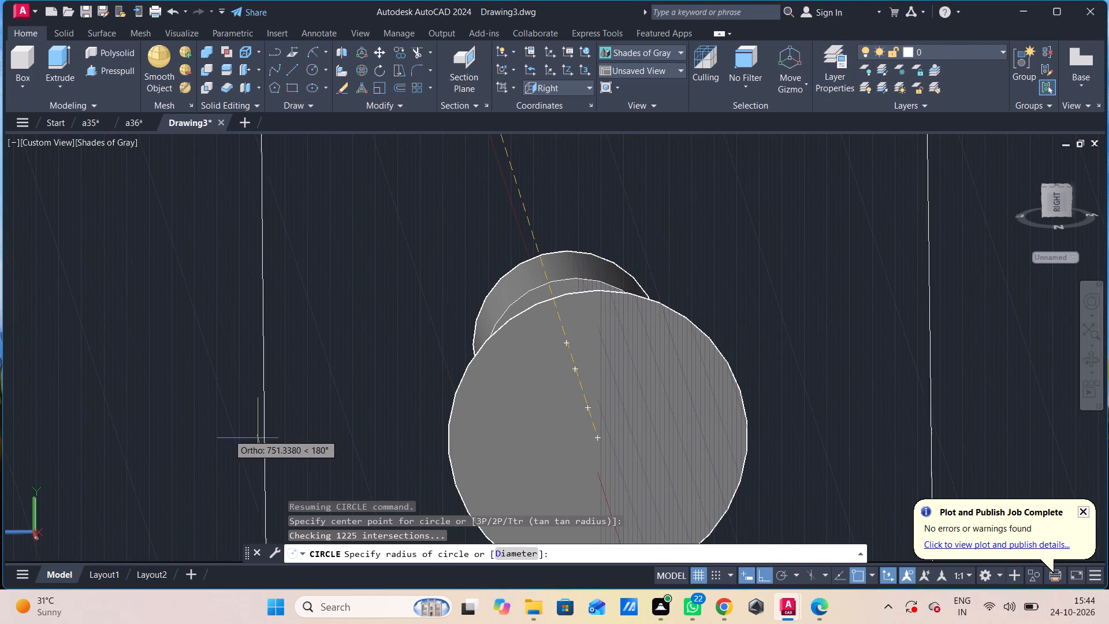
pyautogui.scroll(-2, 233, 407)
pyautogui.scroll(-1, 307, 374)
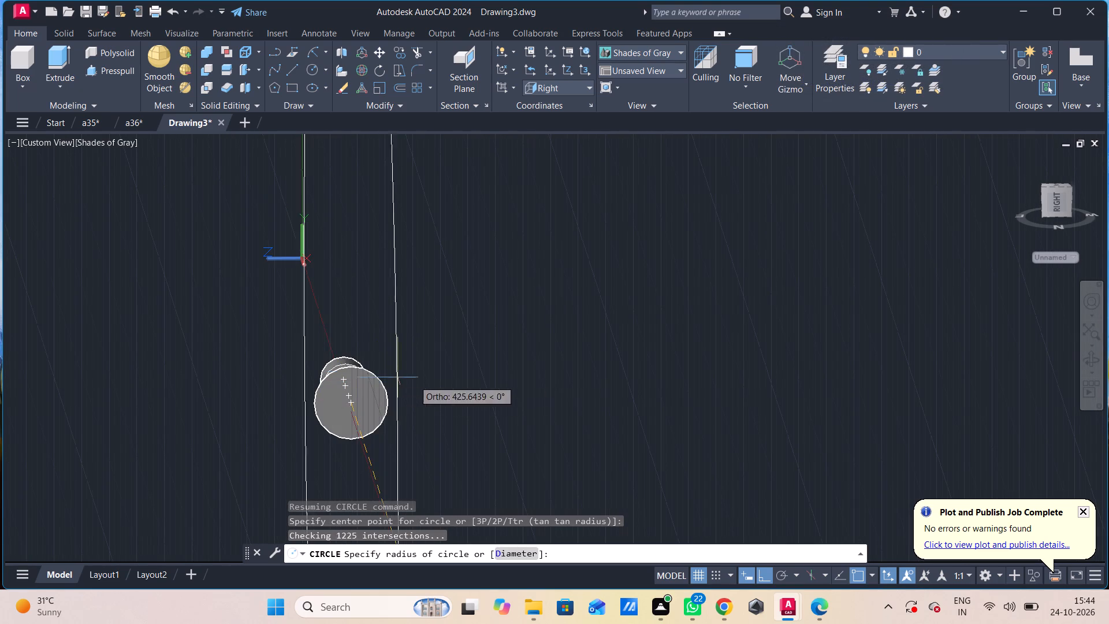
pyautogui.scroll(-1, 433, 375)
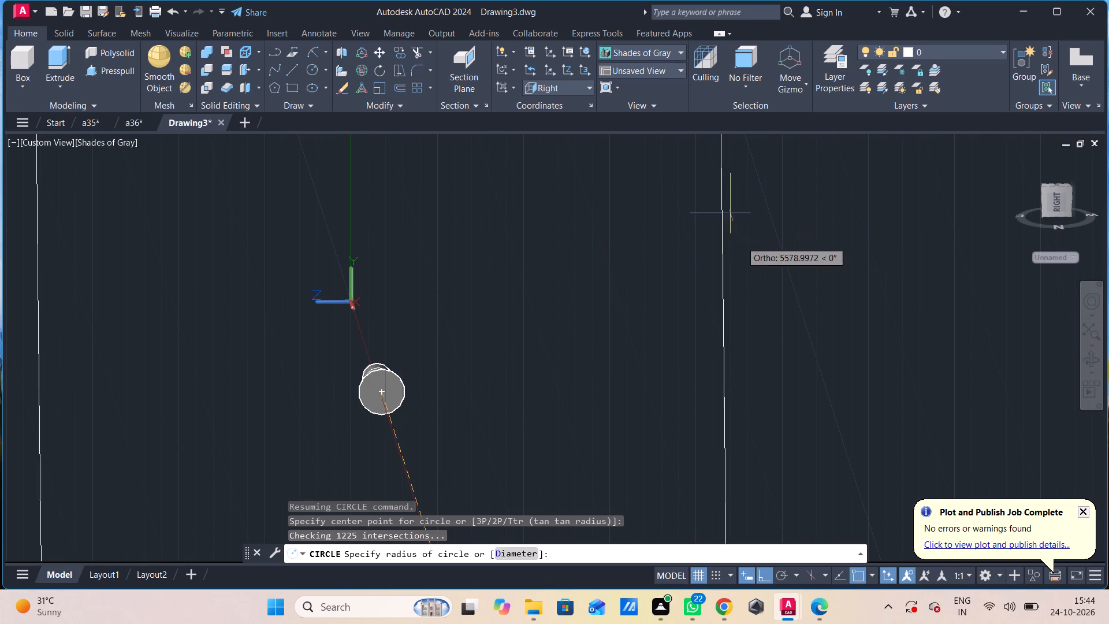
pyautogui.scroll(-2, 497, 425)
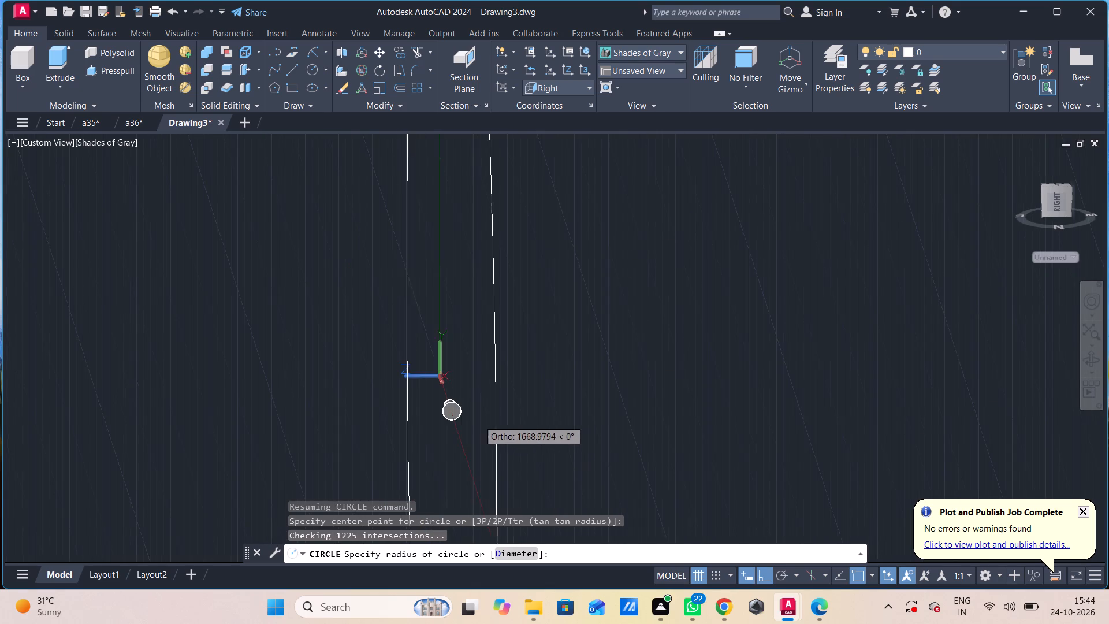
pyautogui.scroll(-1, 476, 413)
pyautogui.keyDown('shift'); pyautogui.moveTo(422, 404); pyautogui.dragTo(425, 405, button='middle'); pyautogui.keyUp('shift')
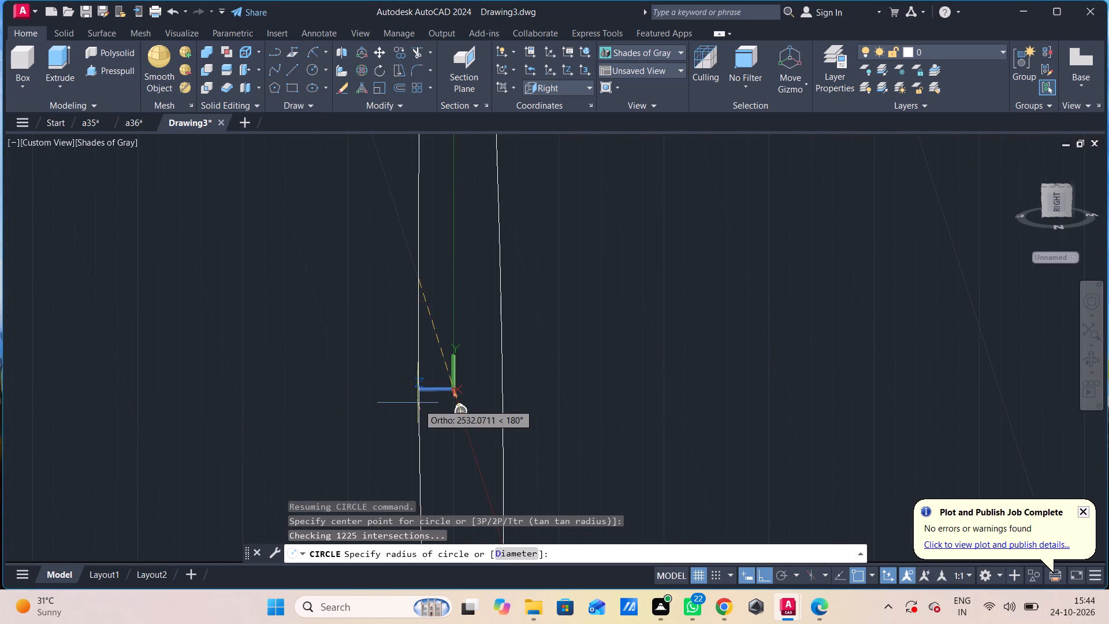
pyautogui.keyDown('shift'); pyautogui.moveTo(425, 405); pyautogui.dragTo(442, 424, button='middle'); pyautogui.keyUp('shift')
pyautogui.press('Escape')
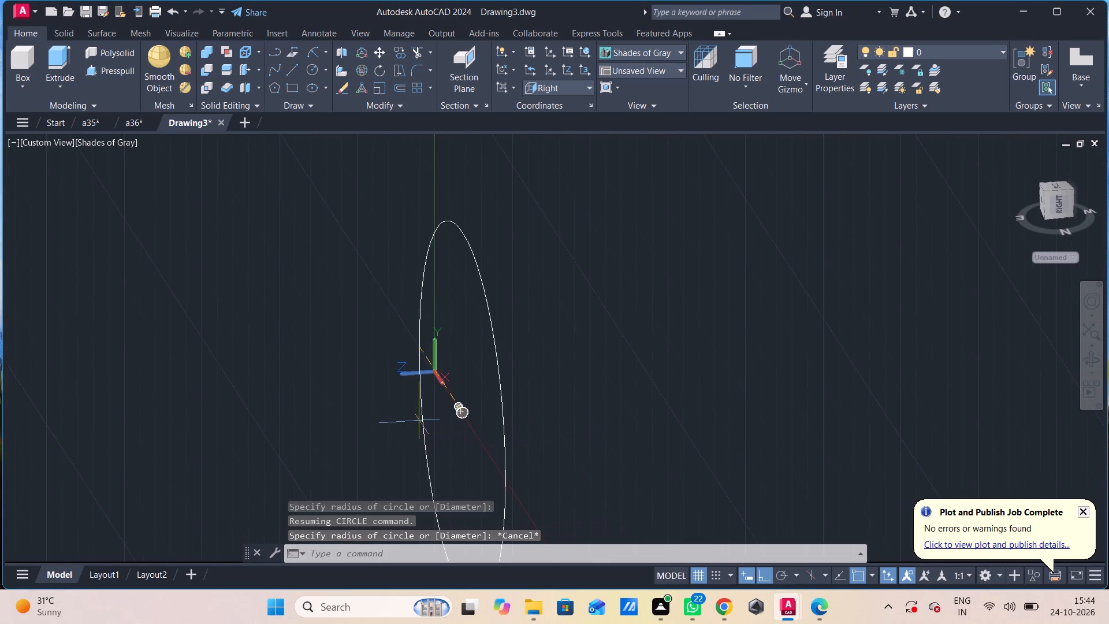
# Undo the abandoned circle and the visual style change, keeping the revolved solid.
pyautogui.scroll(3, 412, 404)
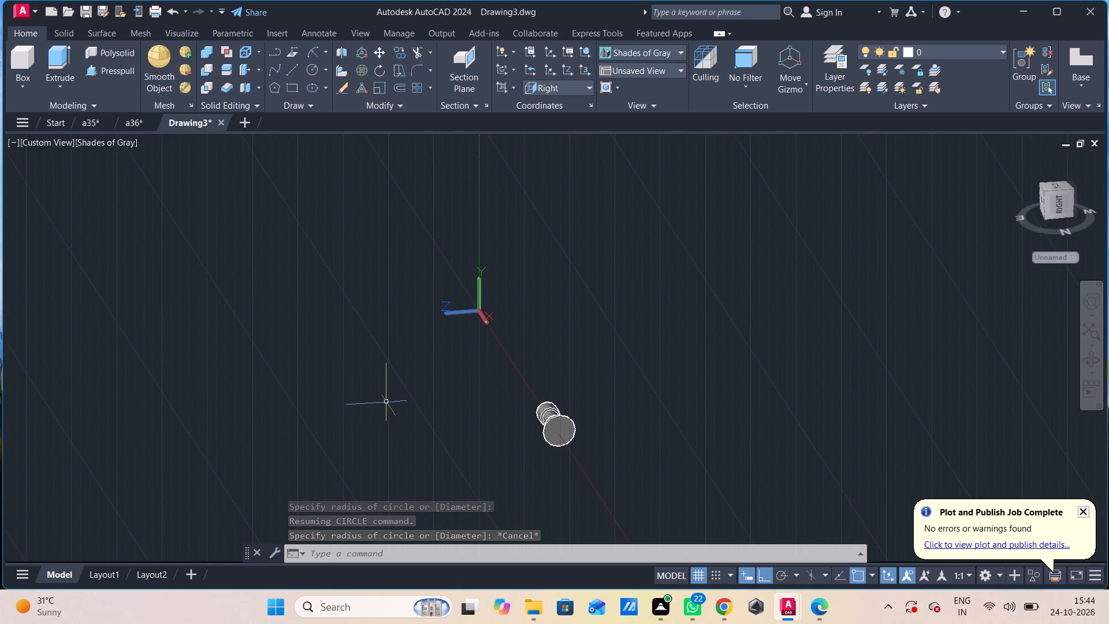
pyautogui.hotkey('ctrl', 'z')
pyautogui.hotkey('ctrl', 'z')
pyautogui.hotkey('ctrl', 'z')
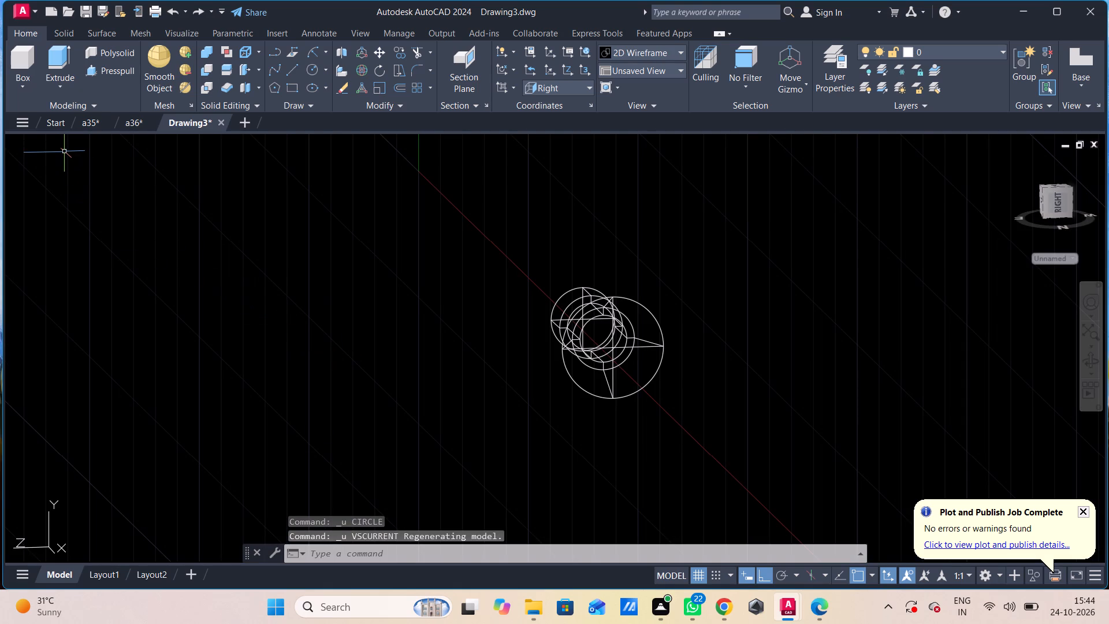
# Set the visual style of the revolved solid's view to Shades of Gray.
pyautogui.click(83, 138)
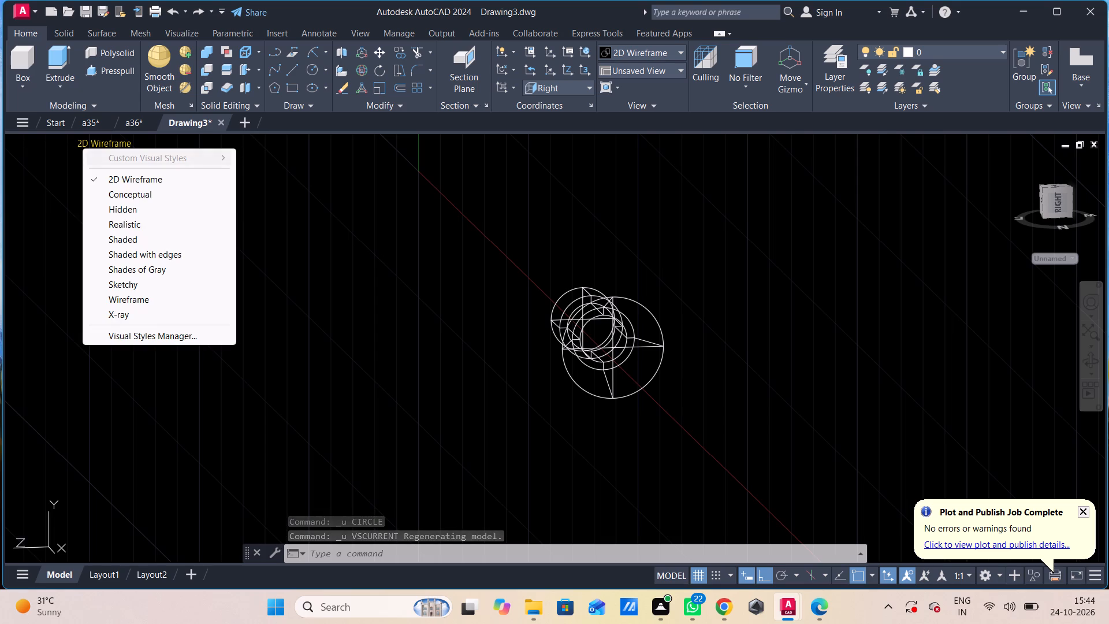
pyautogui.click(125, 264)
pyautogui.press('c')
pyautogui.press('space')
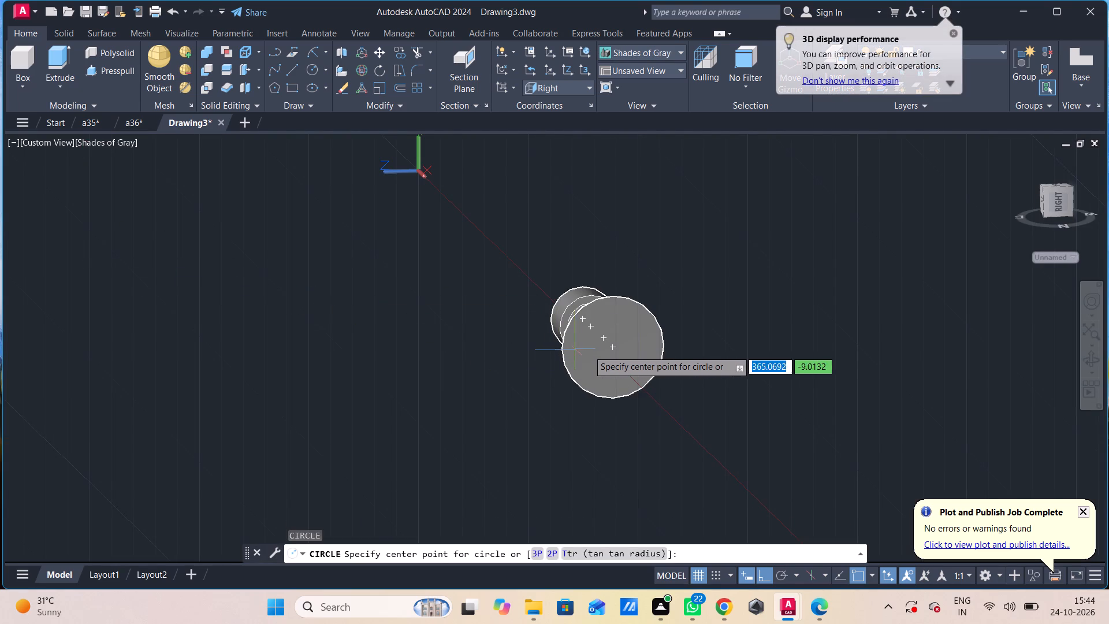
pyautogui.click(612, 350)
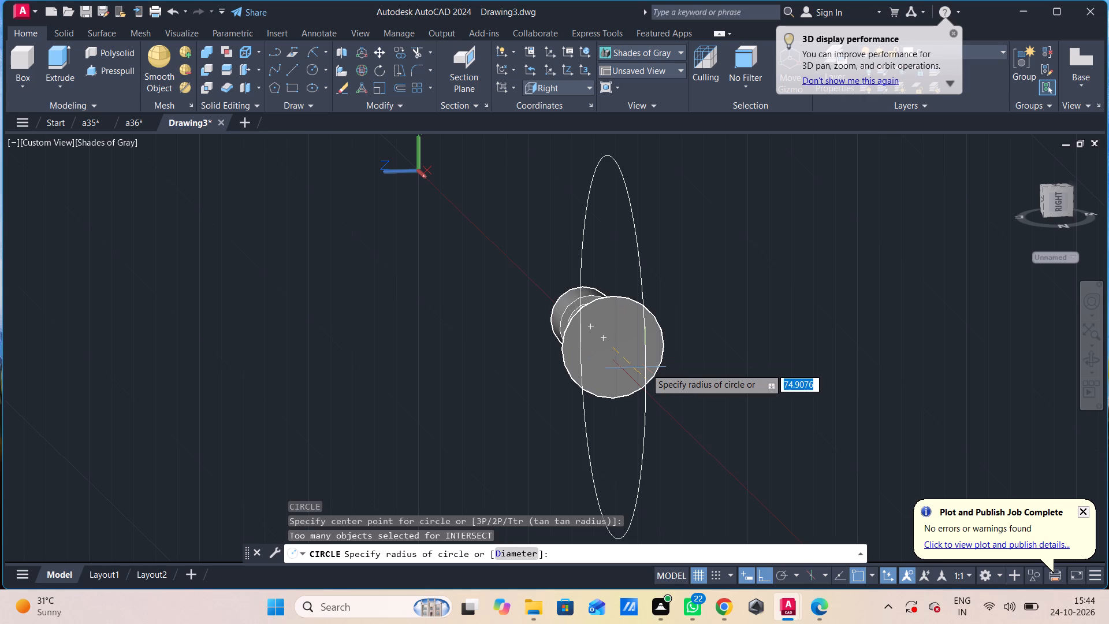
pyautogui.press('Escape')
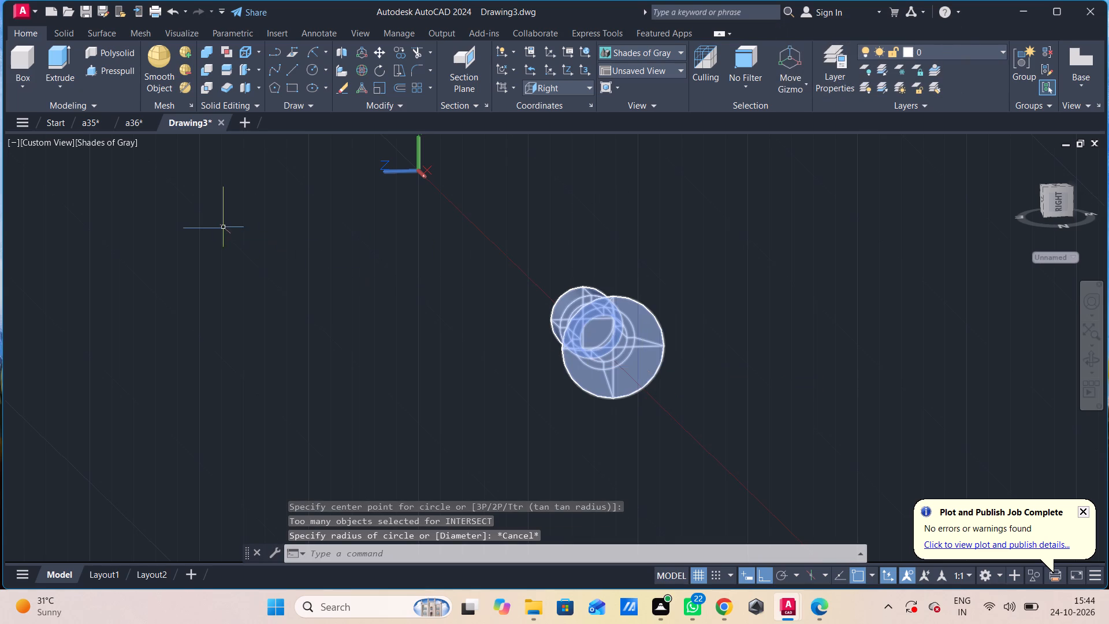
# In the Back view's plane, draw a circle of radius 6.5 centred on the flared end's face.
pyautogui.click(37, 137)
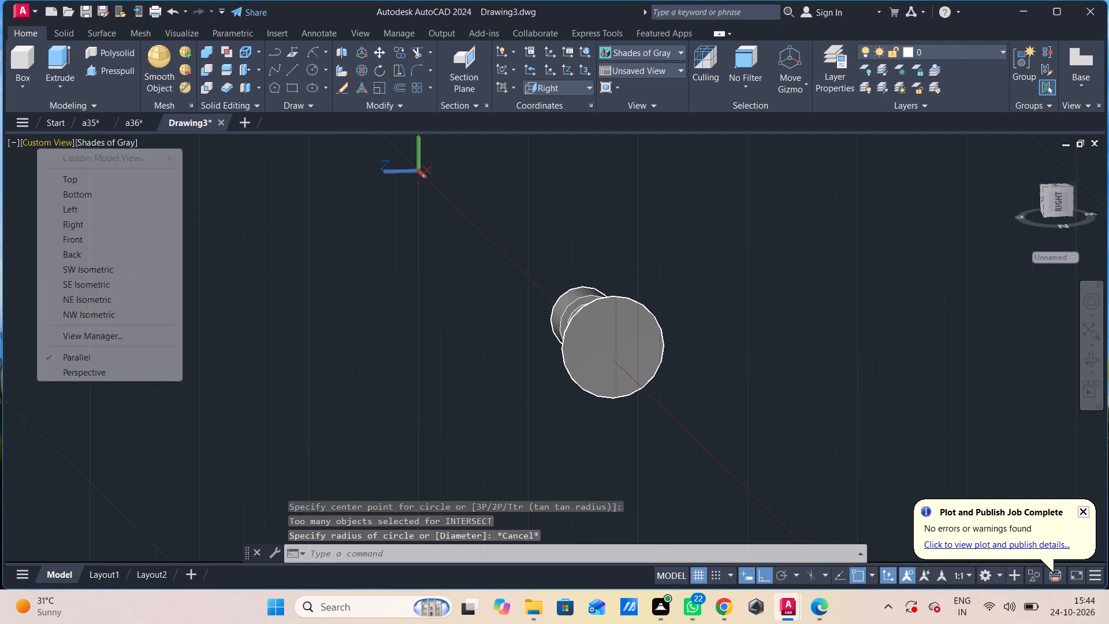
pyautogui.click(77, 237)
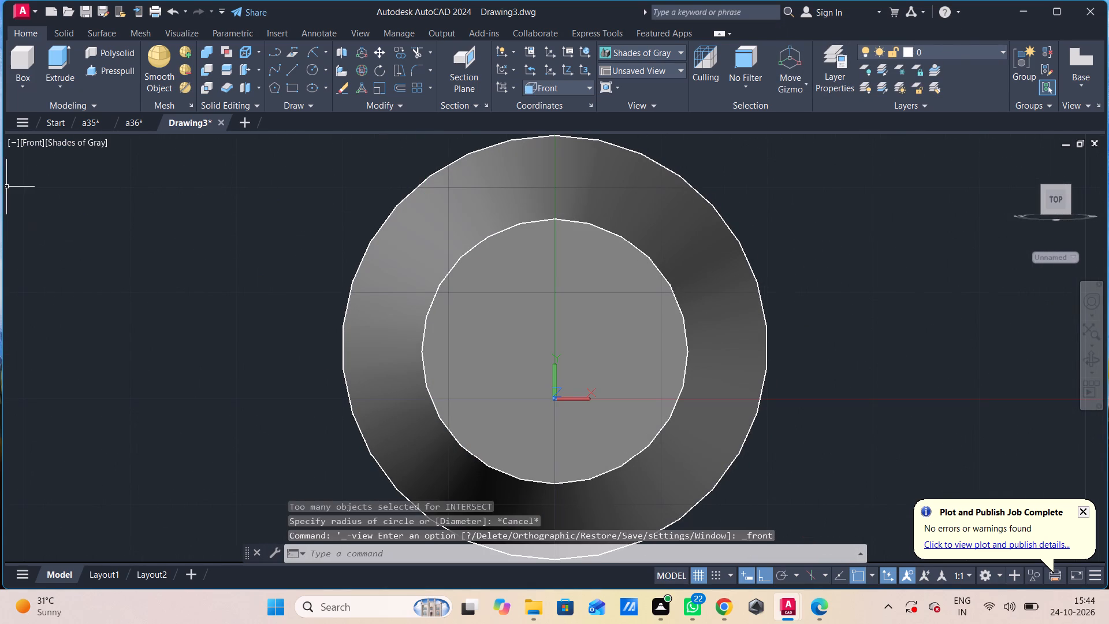
pyautogui.click(27, 142)
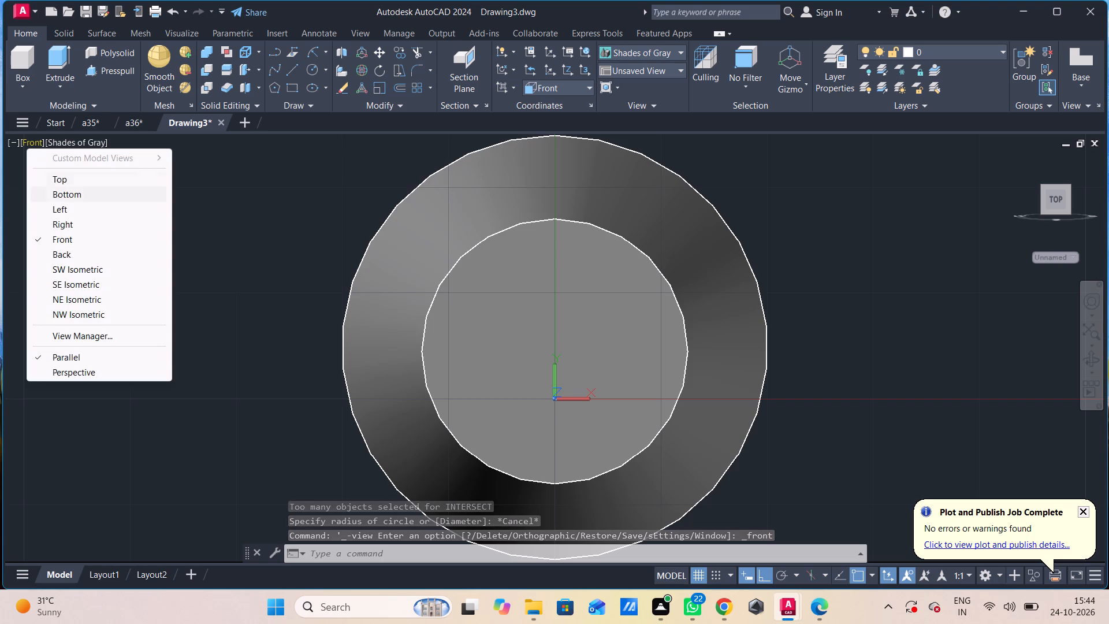
pyautogui.click(56, 225)
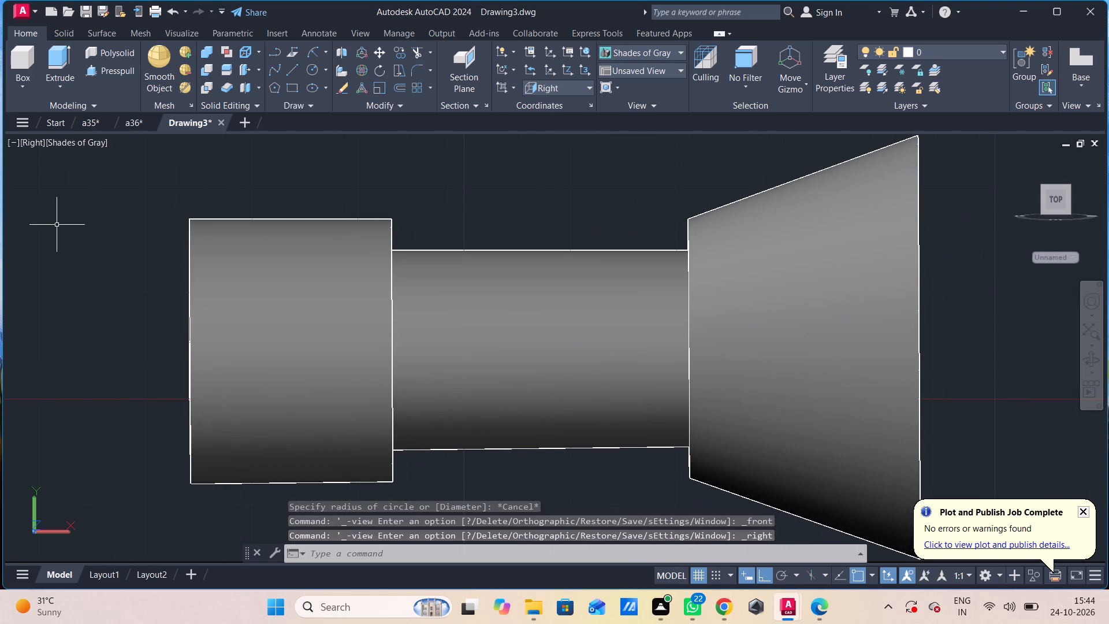
pyautogui.click(38, 142)
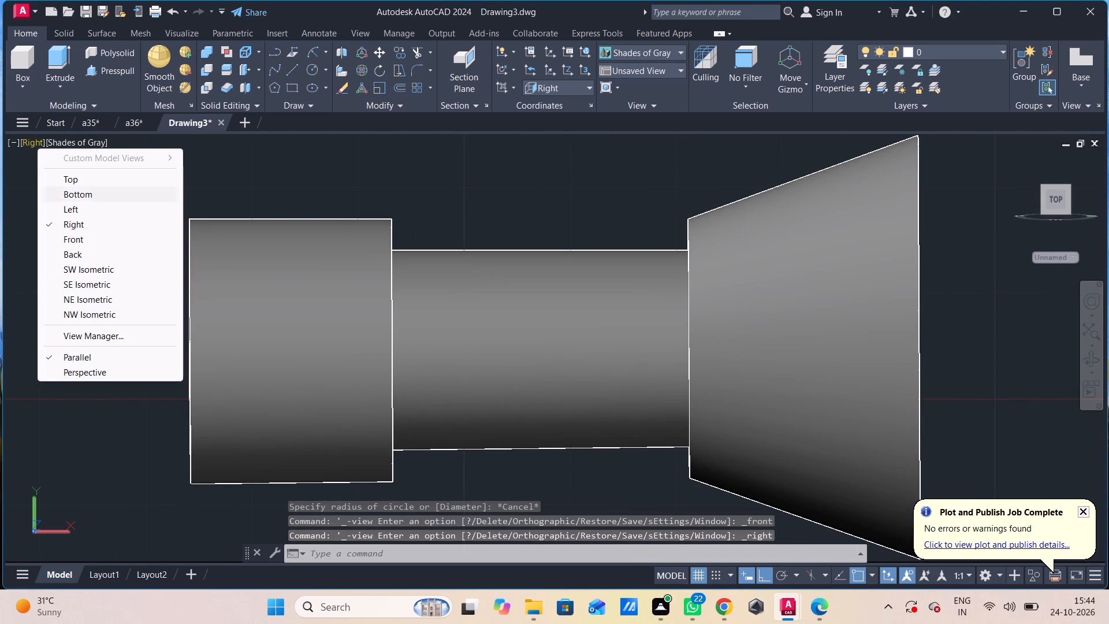
pyautogui.click(80, 248)
pyautogui.press('c')
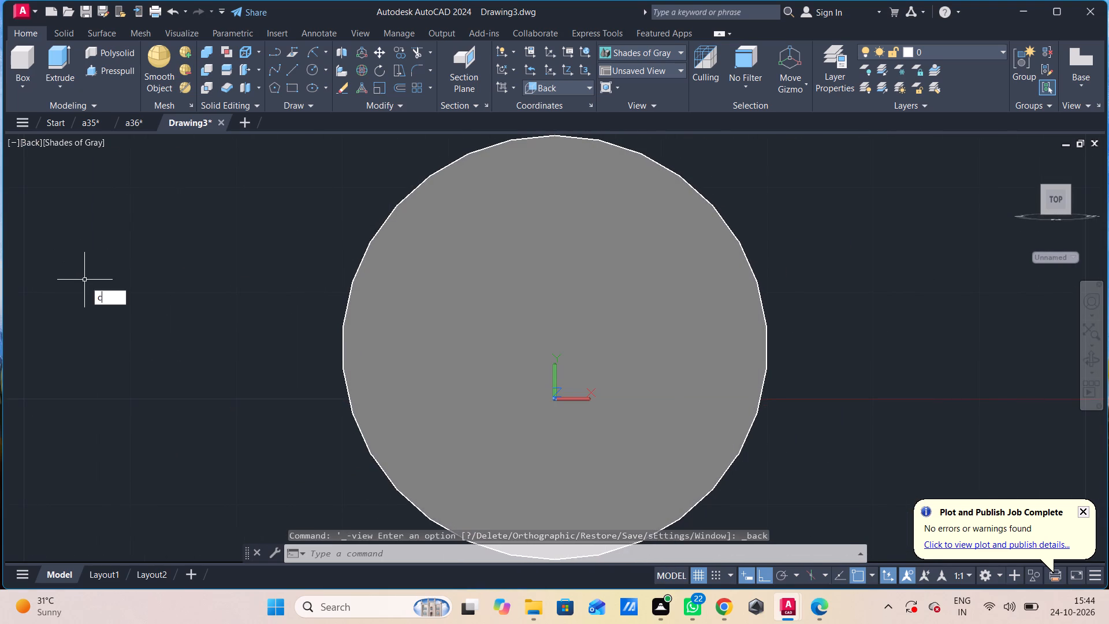
pyautogui.press('space')
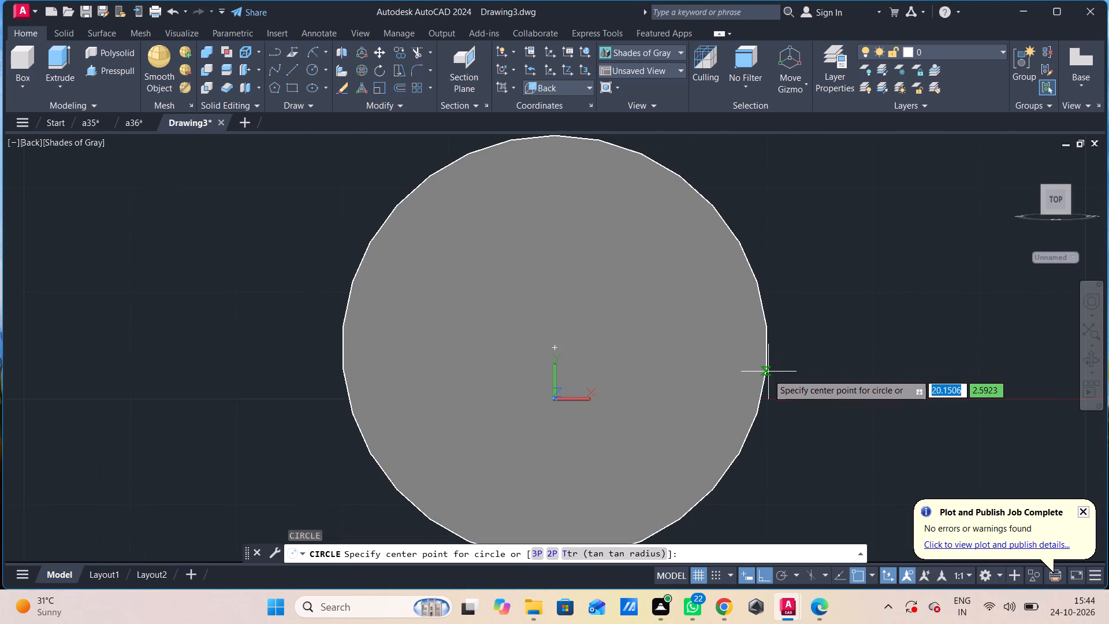
pyautogui.click(556, 348)
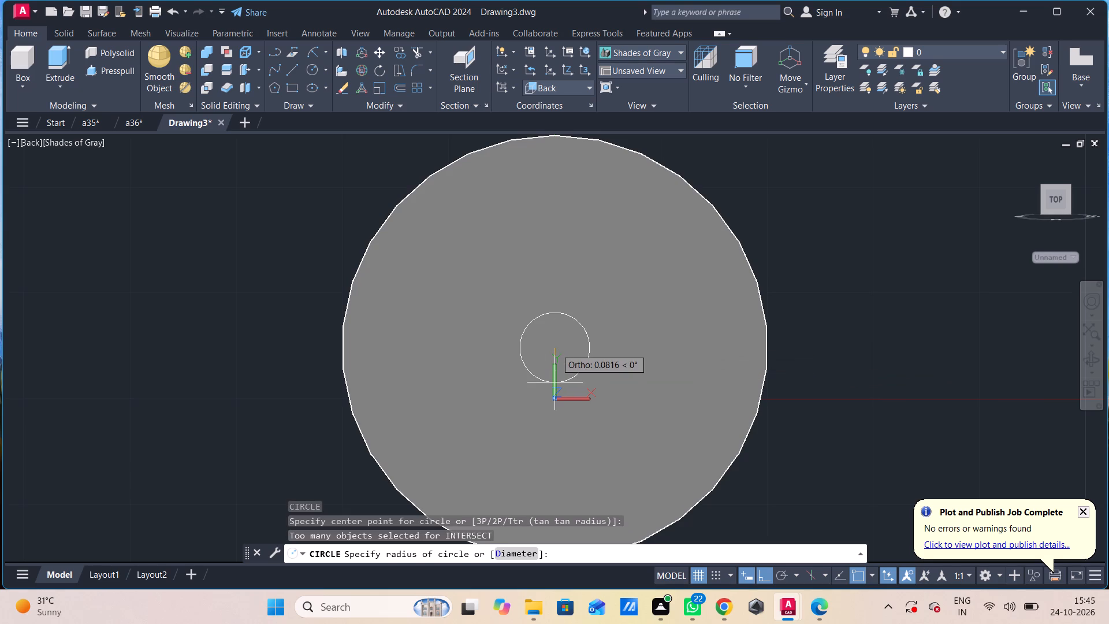
pyautogui.write('6.5')
pyautogui.press('Return')
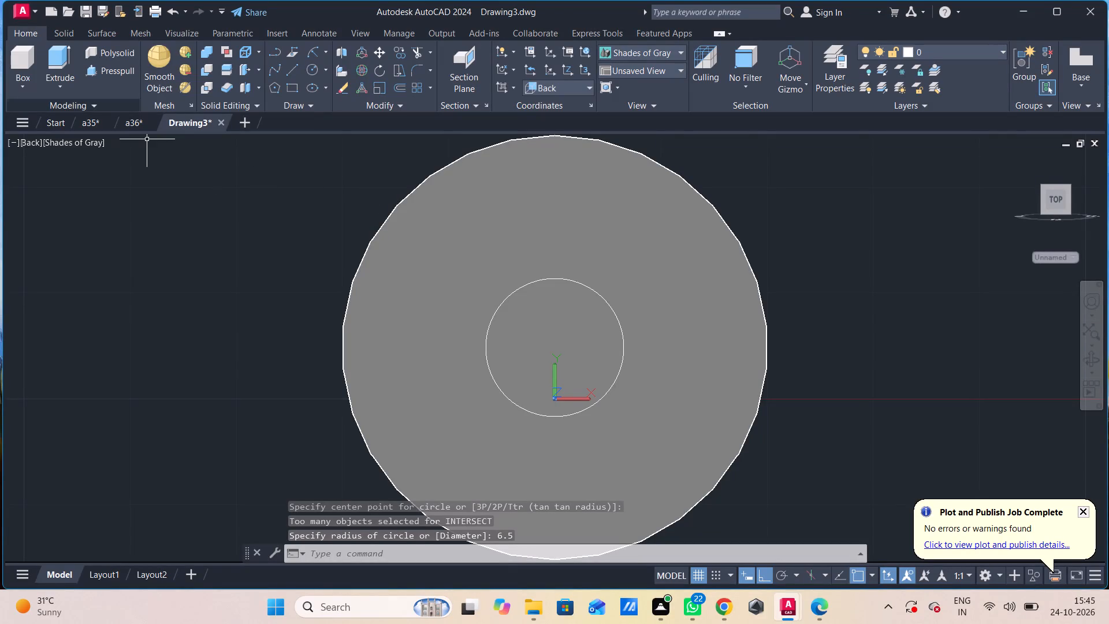
# Presspull the radius 6.5 circle through the full length of the revolved solid, extending it beyond the far end.
pyautogui.click(105, 76)
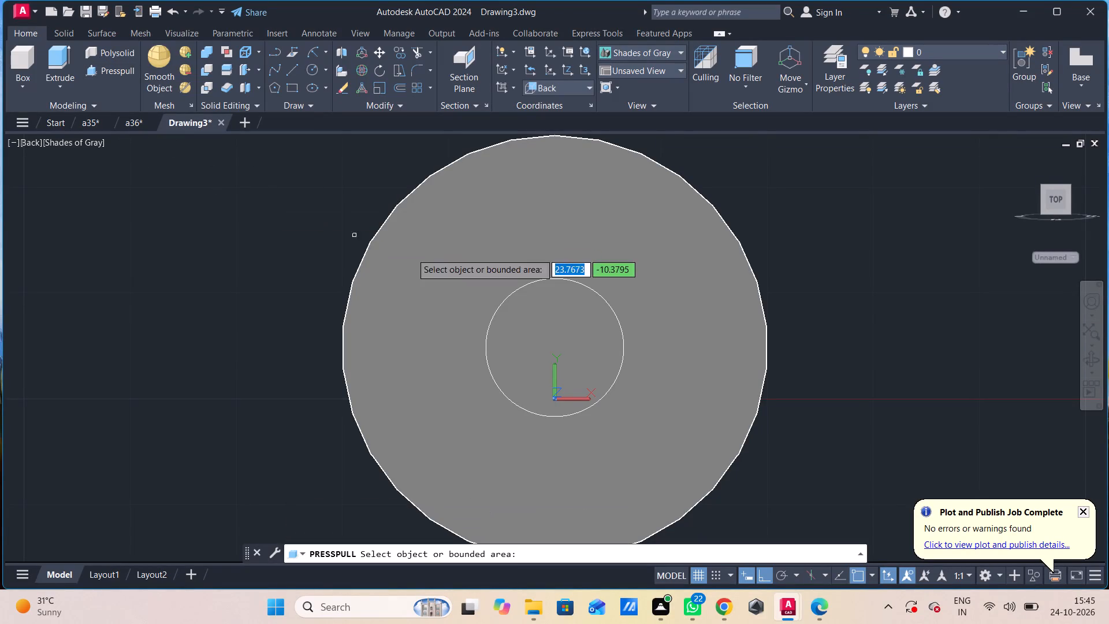
pyautogui.click(579, 284)
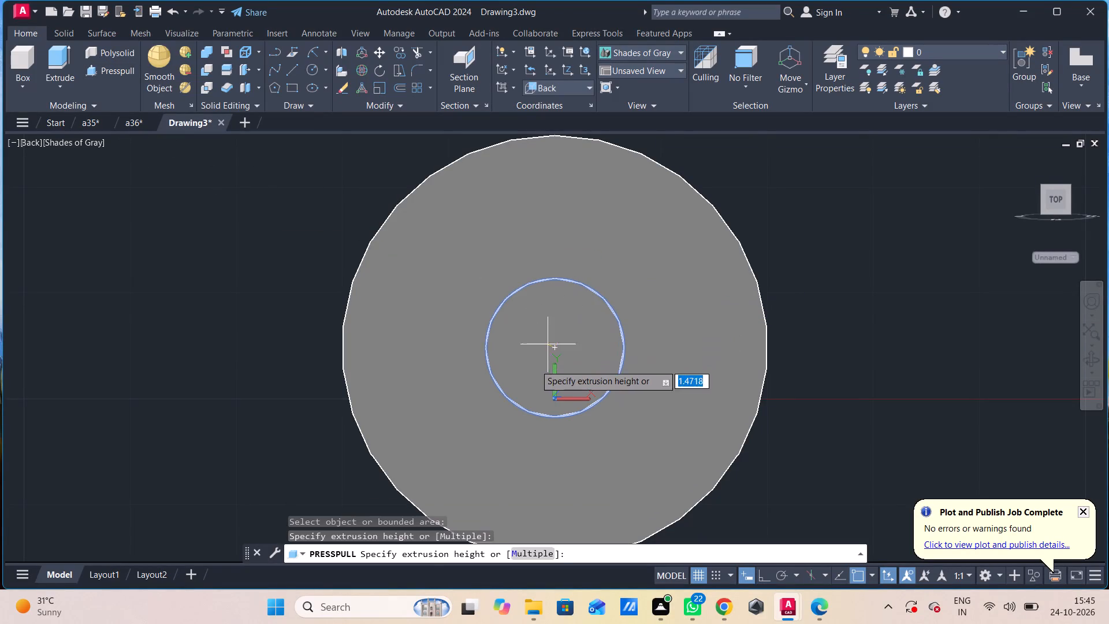
pyautogui.keyDown('shift'); pyautogui.moveTo(590, 342); pyautogui.dragTo(502, 379, button='middle'); pyautogui.keyUp('shift')
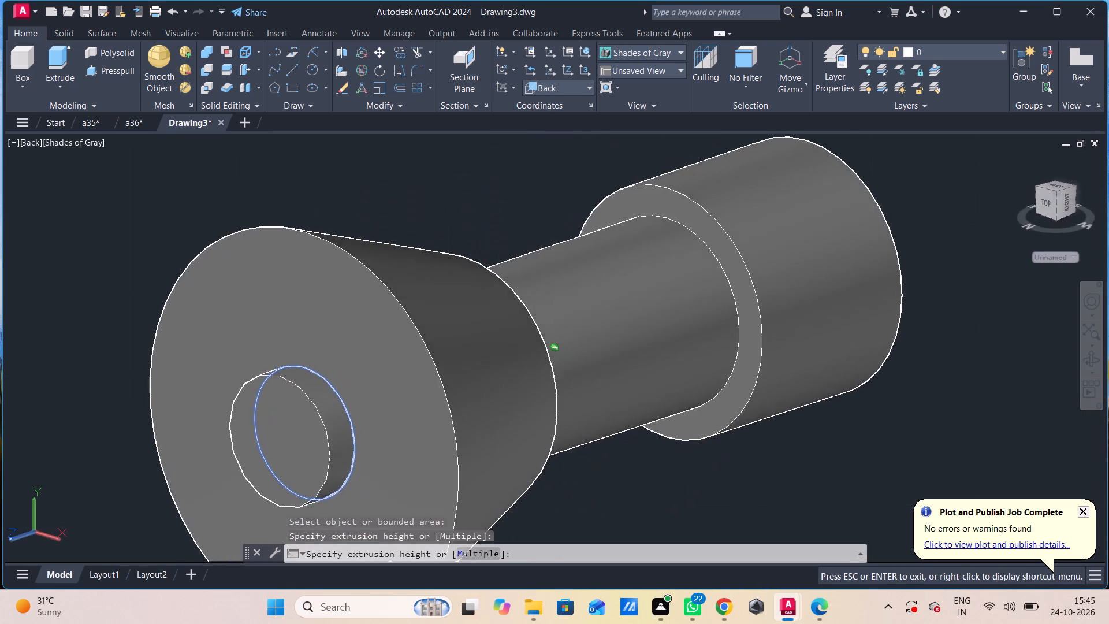
pyautogui.keyDown('shift'); pyautogui.moveTo(502, 379); pyautogui.dragTo(463, 386, button='middle'); pyautogui.keyUp('shift')
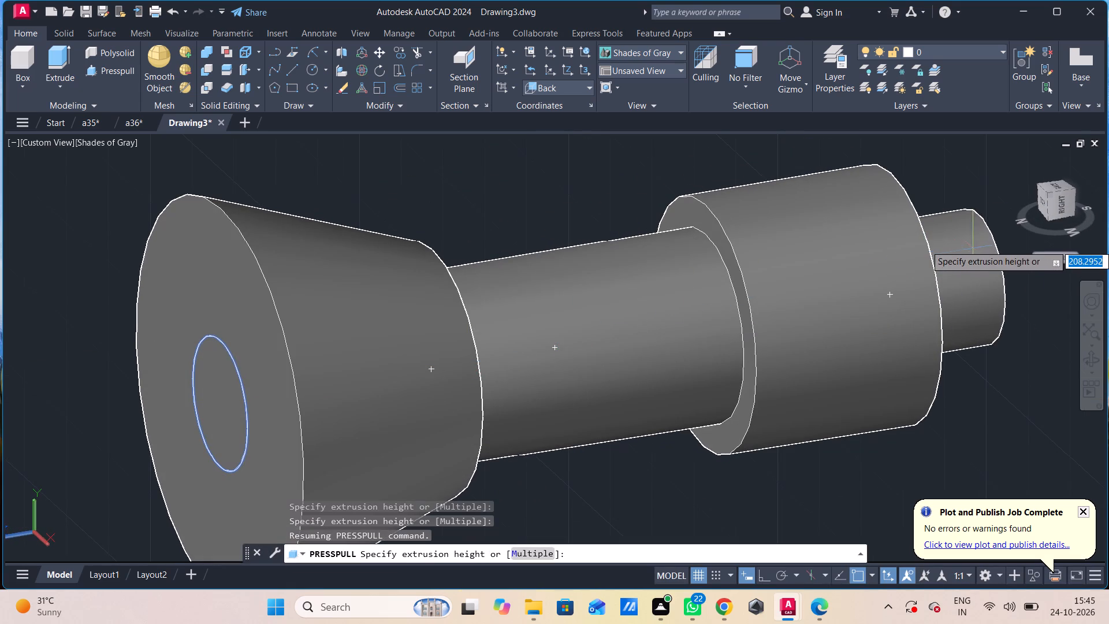
pyautogui.click(1013, 300)
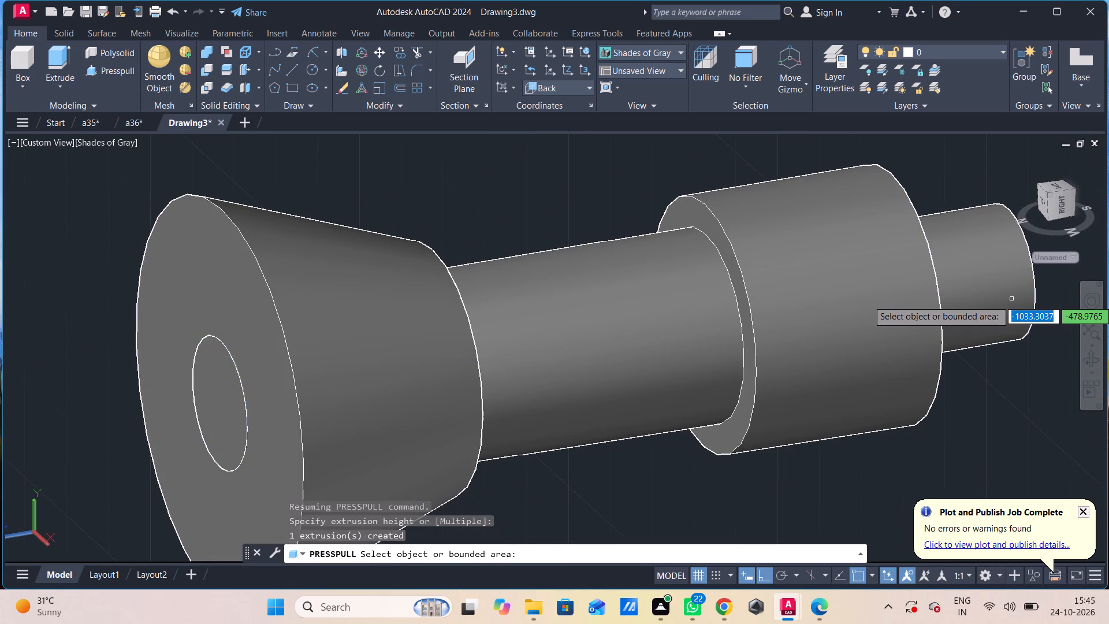
pyautogui.moveTo(1006, 299); pyautogui.dragTo(937, 328, button='middle')
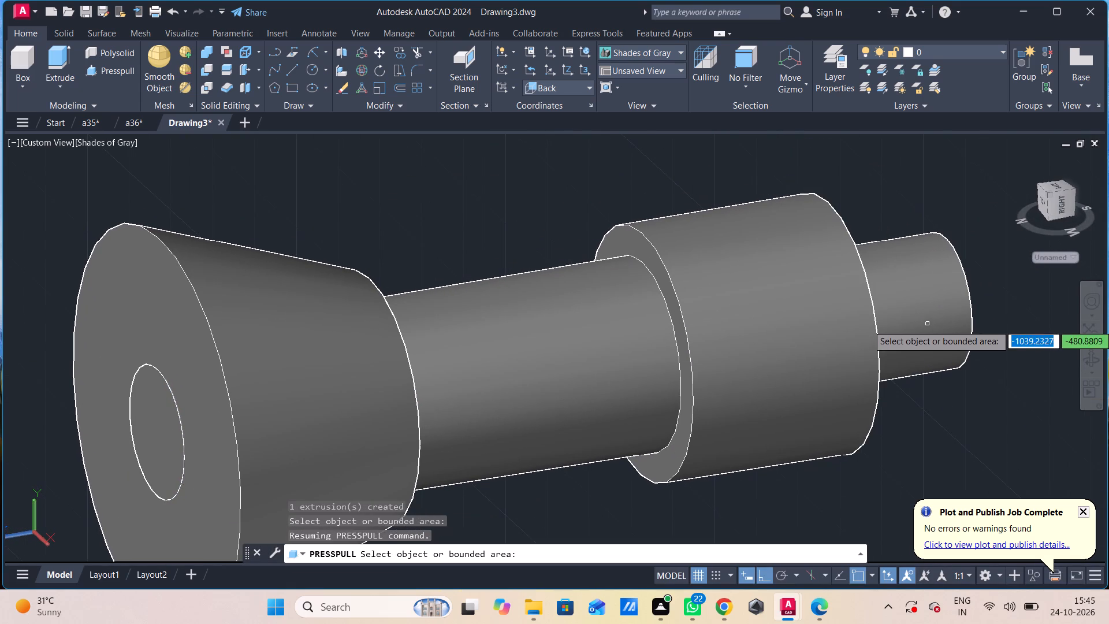
pyautogui.press('Escape')
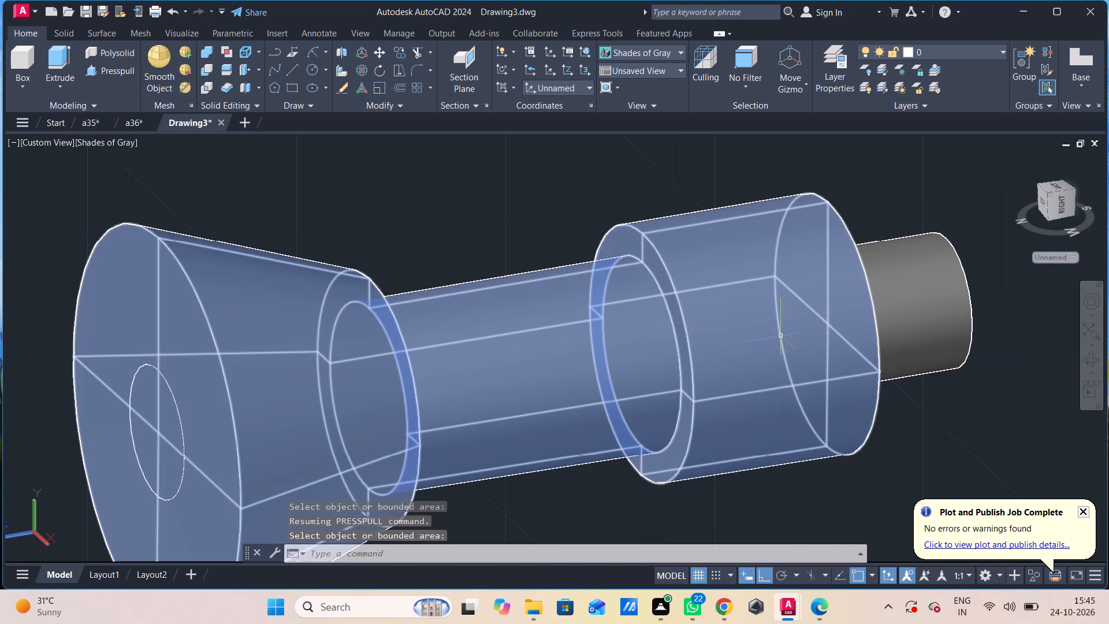
# Subtract the extruded cylinder from the revolved solid to cut the axial through hole.
pyautogui.press('s')
pyautogui.press('u')
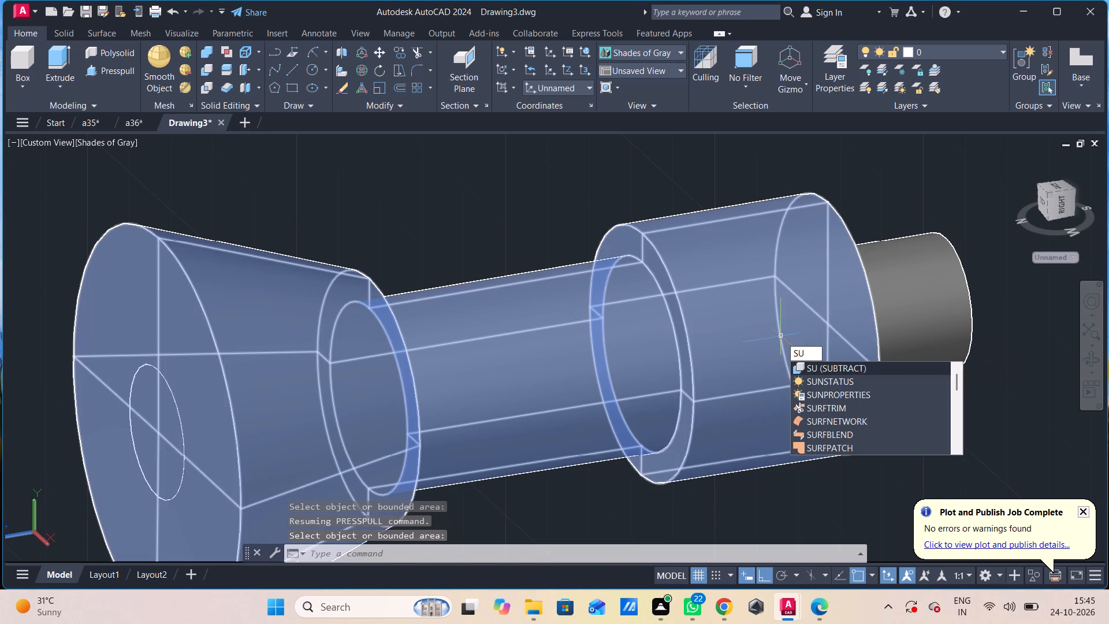
pyautogui.press('b')
pyautogui.press('space')
pyautogui.click(779, 337)
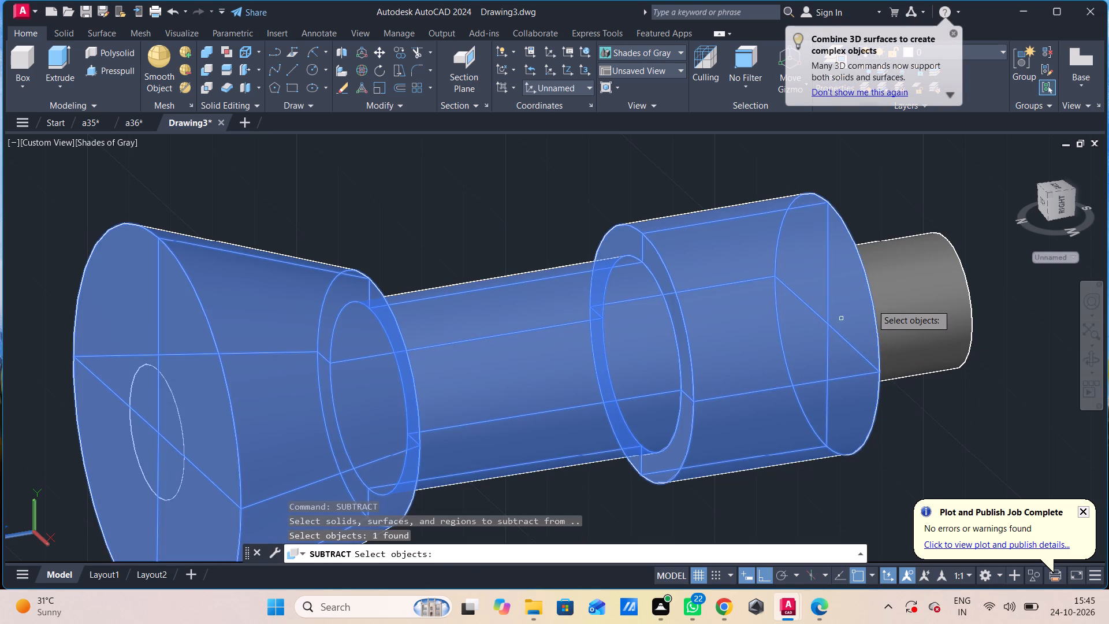
pyautogui.press('space')
pyautogui.click(892, 292)
pyautogui.press('space')
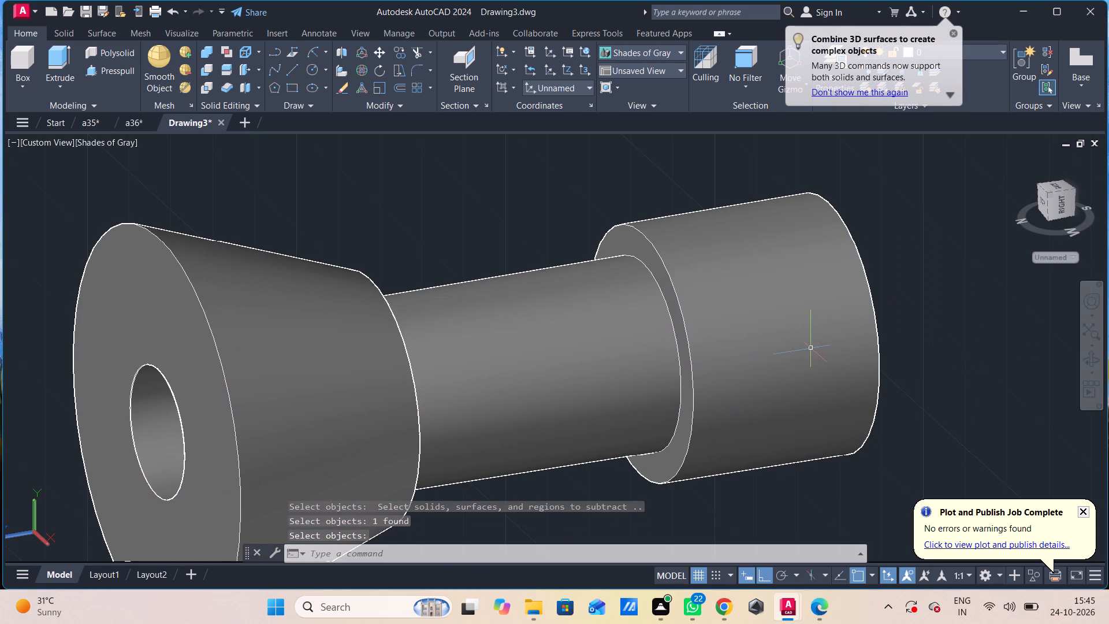
# Set the model to the Back view, looking straight at the flared end.
pyautogui.keyDown('shift'); pyautogui.moveTo(808, 351); pyautogui.dragTo(931, 318, button='middle'); pyautogui.keyUp('shift')
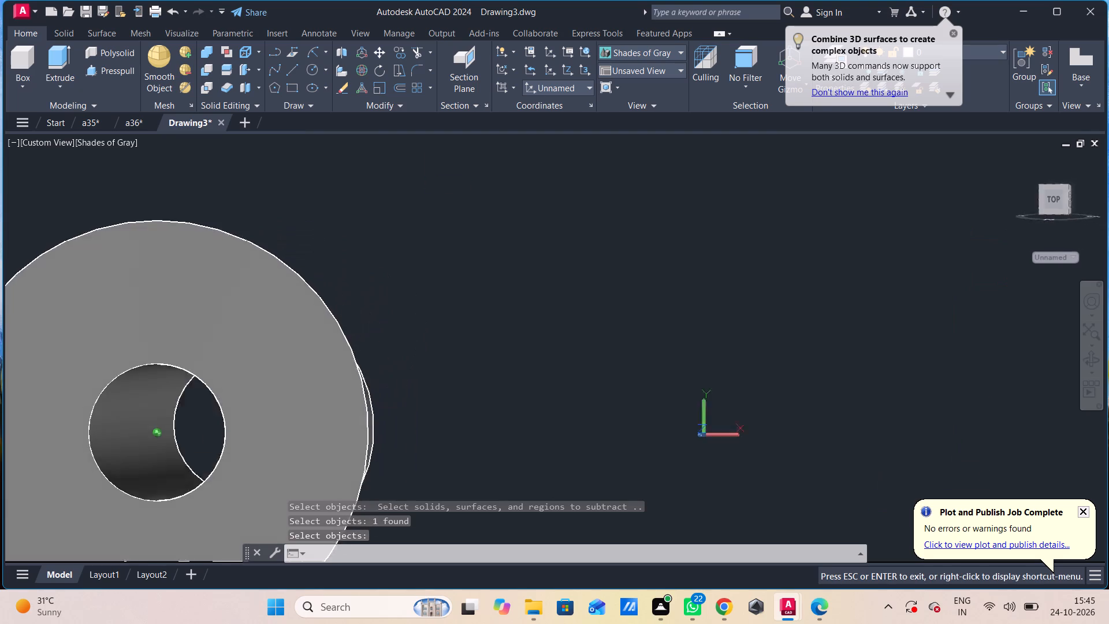
pyautogui.keyDown('shift'); pyautogui.moveTo(931, 318); pyautogui.dragTo(936, 324, button='middle'); pyautogui.keyUp('shift')
pyautogui.scroll(-1, 717, 306)
pyautogui.moveTo(717, 301); pyautogui.dragTo(747, 275, button='middle')
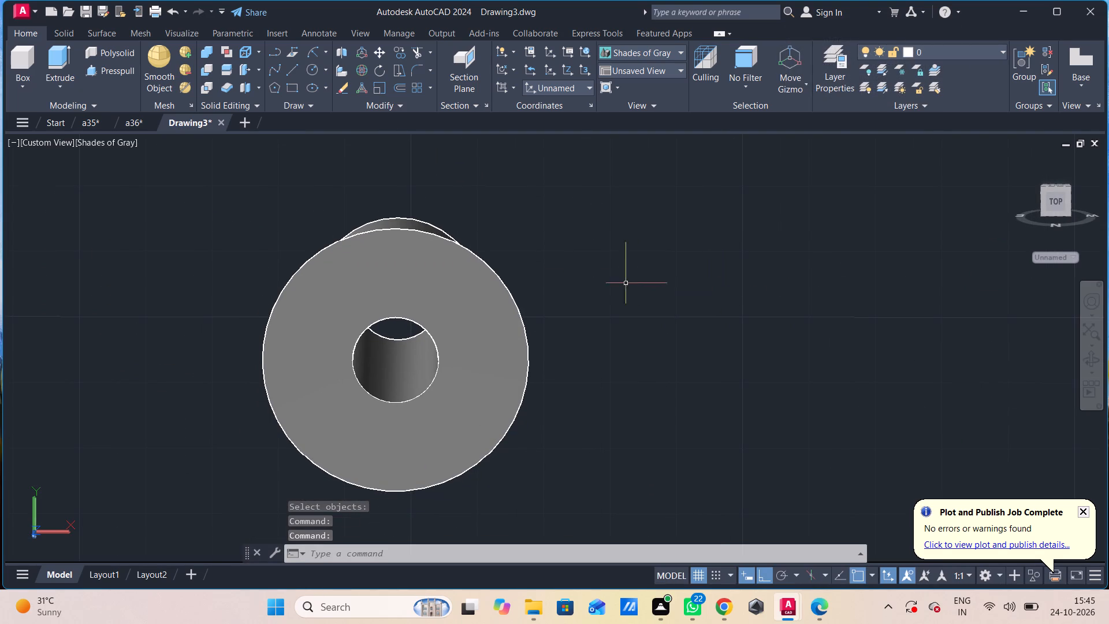
pyautogui.click(43, 138)
pyautogui.click(81, 254)
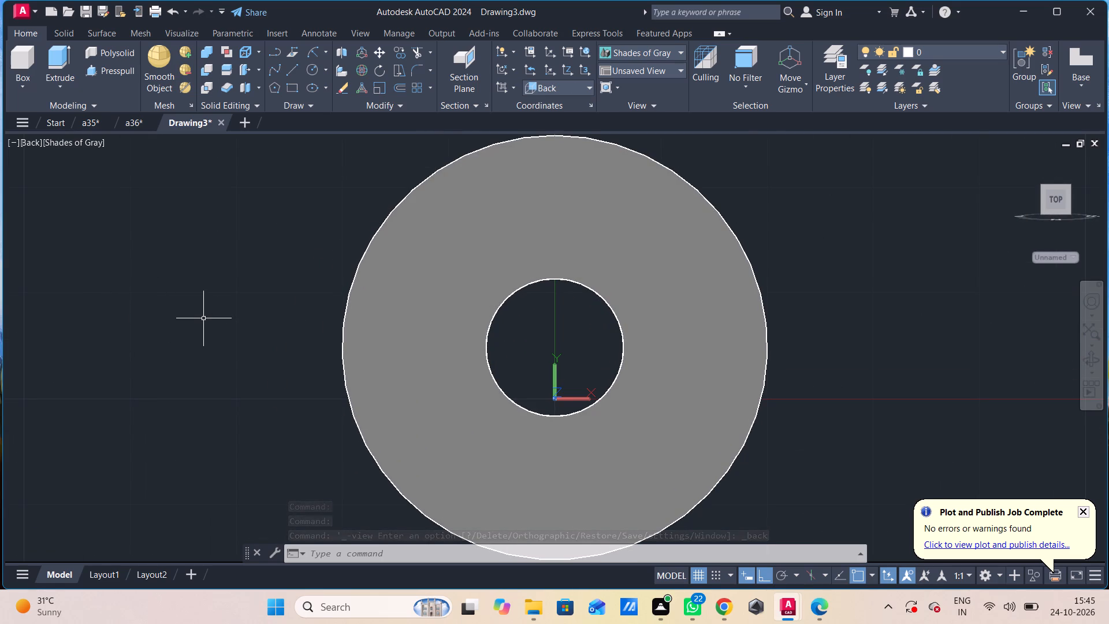
# Define a UCS with its origin at the hole's centre on the flared face, X axis horizontal and Y axis vertical in that face.
pyautogui.write('ucs')
pyautogui.press('space')
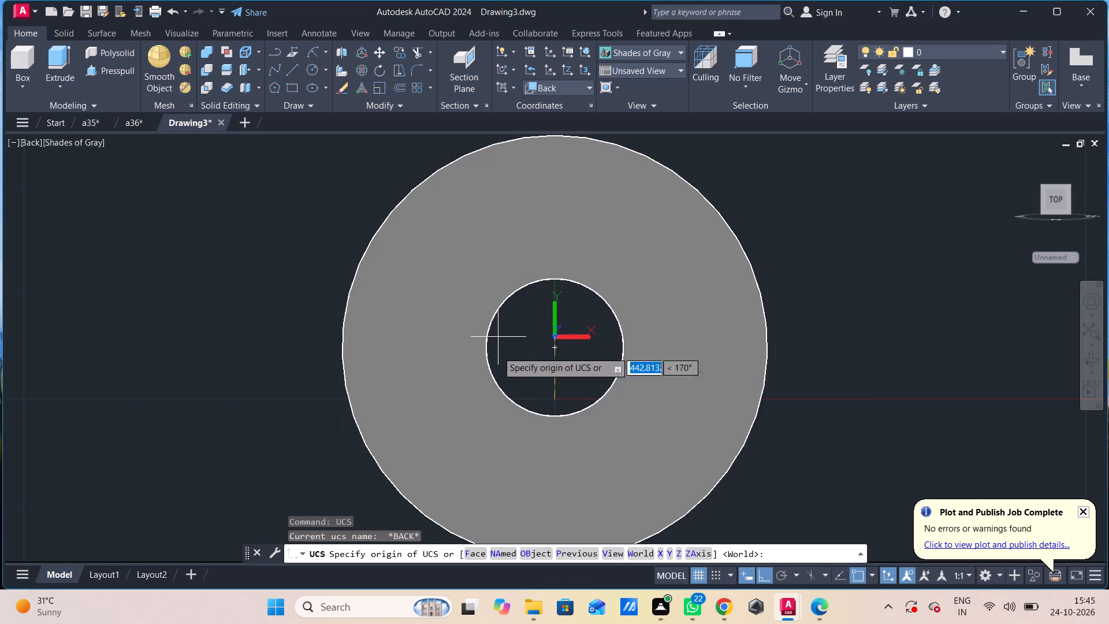
pyautogui.keyDown('shift'); pyautogui.moveTo(498, 370); pyautogui.dragTo(495, 378, button='middle'); pyautogui.keyUp('shift')
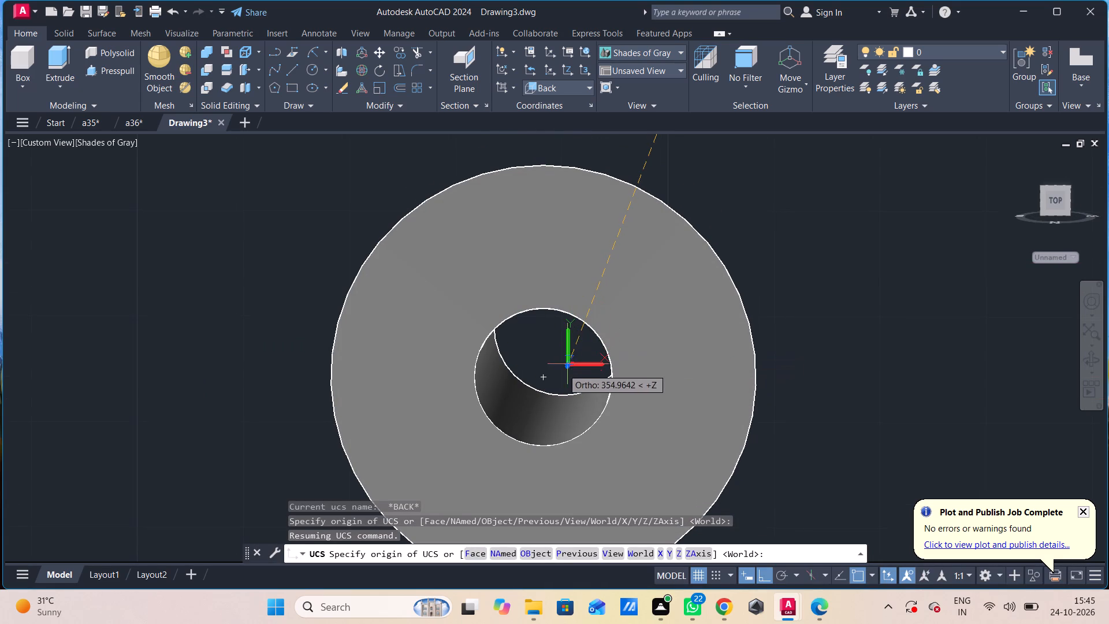
pyautogui.click(541, 377)
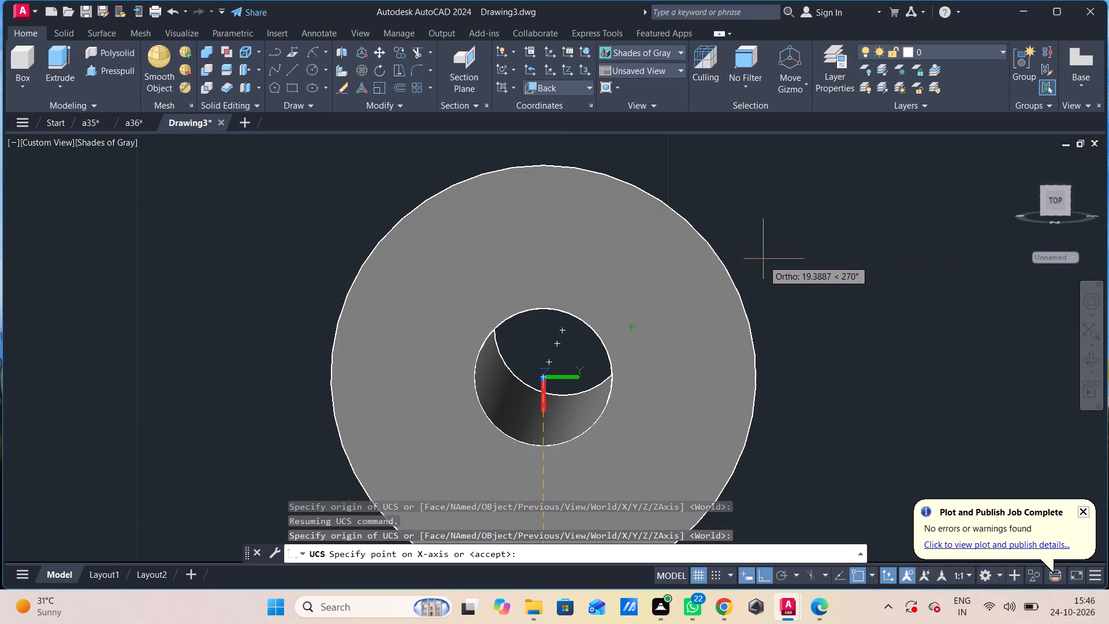
pyautogui.scroll(-1, 704, 302)
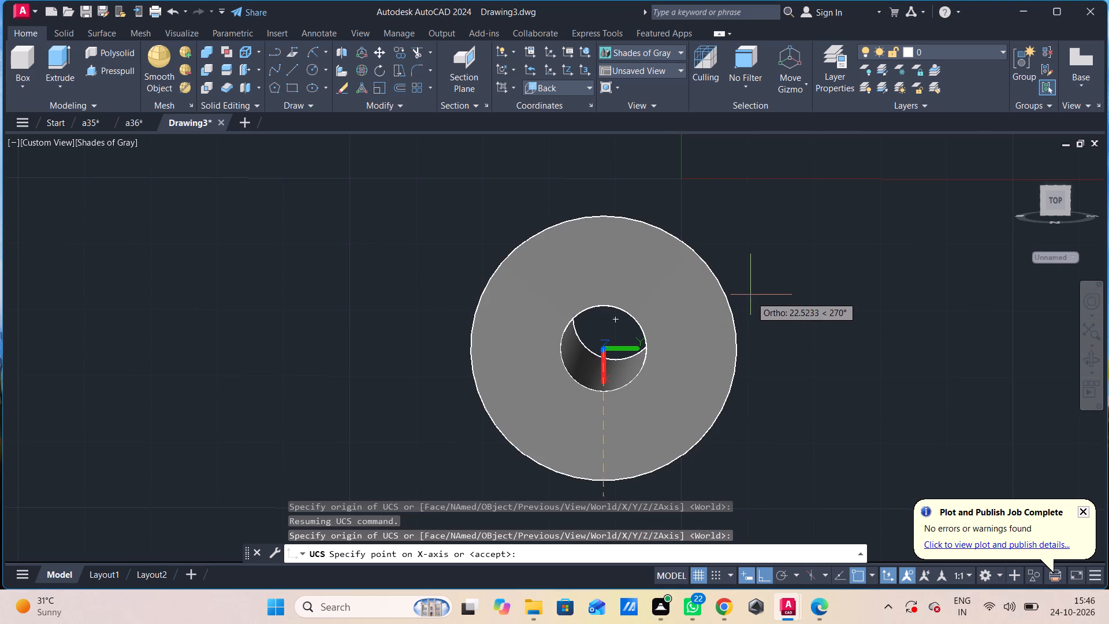
pyautogui.click(449, 268)
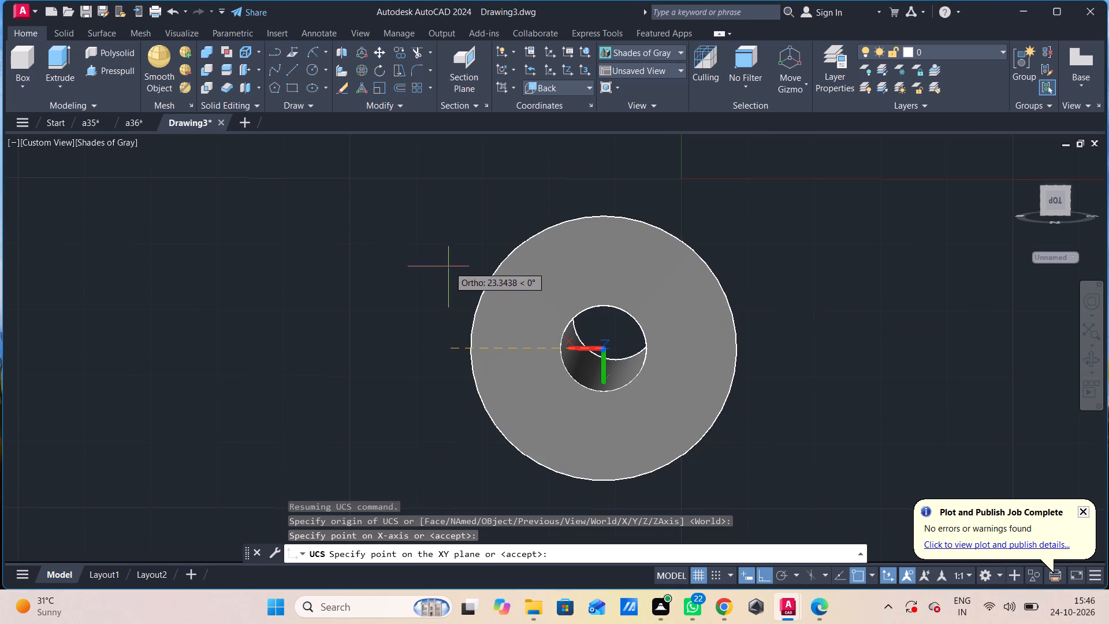
pyautogui.click(516, 205)
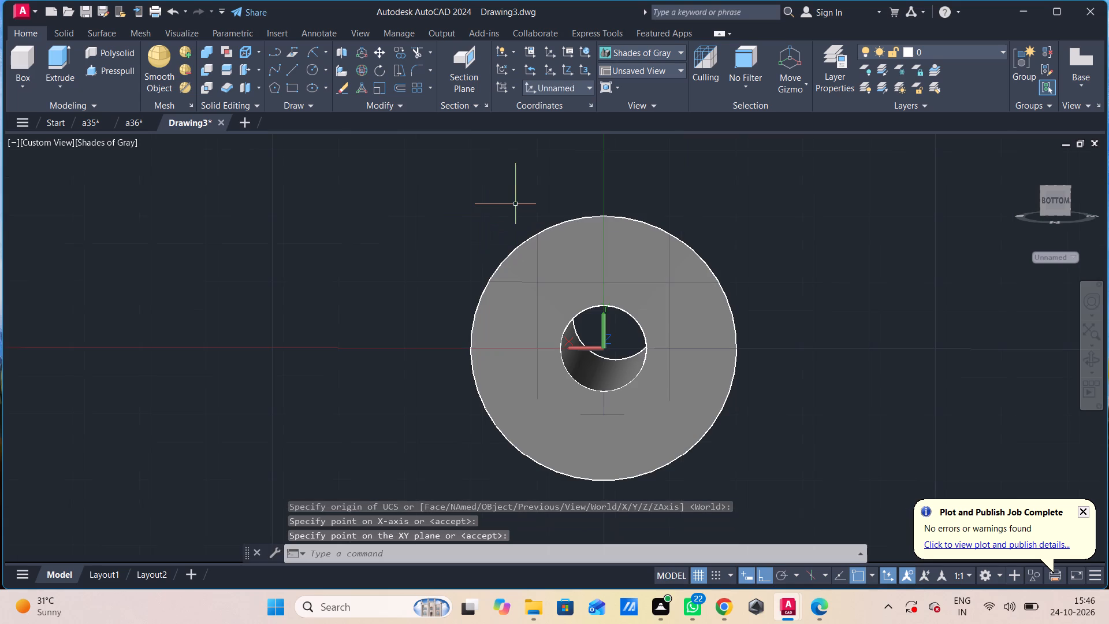
# Draw a line from the hole's centre on the flared face along the negative X axis, ending well beyond the outer rim.
pyautogui.keyDown('shift'); pyautogui.moveTo(712, 318); pyautogui.dragTo(820, 348, button='middle'); pyautogui.keyUp('shift')
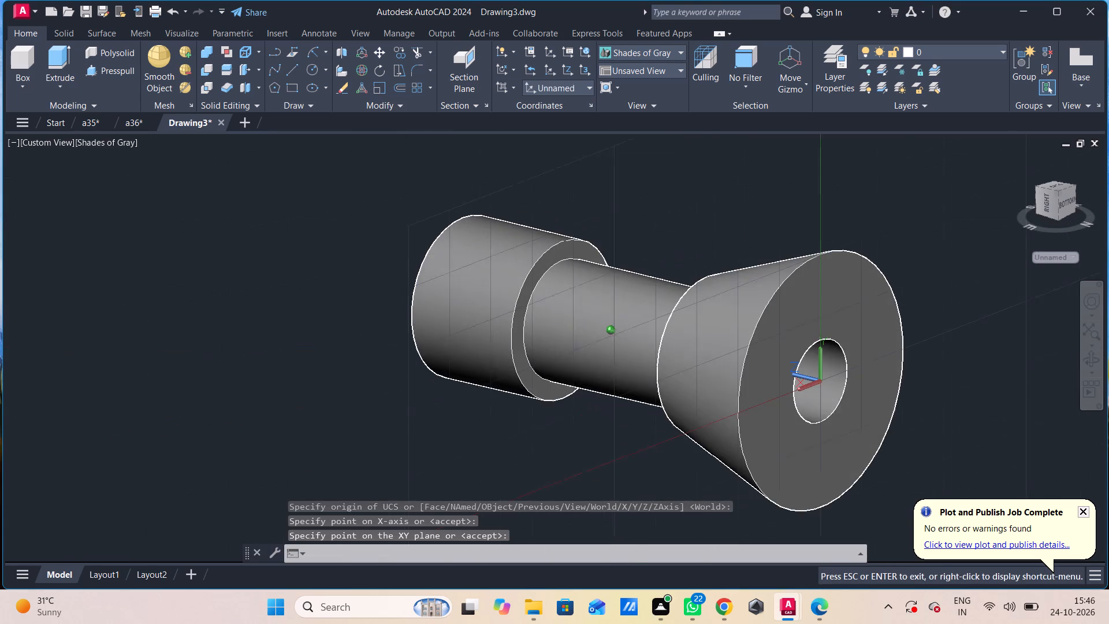
pyautogui.keyDown('shift'); pyautogui.moveTo(820, 348); pyautogui.dragTo(695, 354, button='middle'); pyautogui.keyUp('shift')
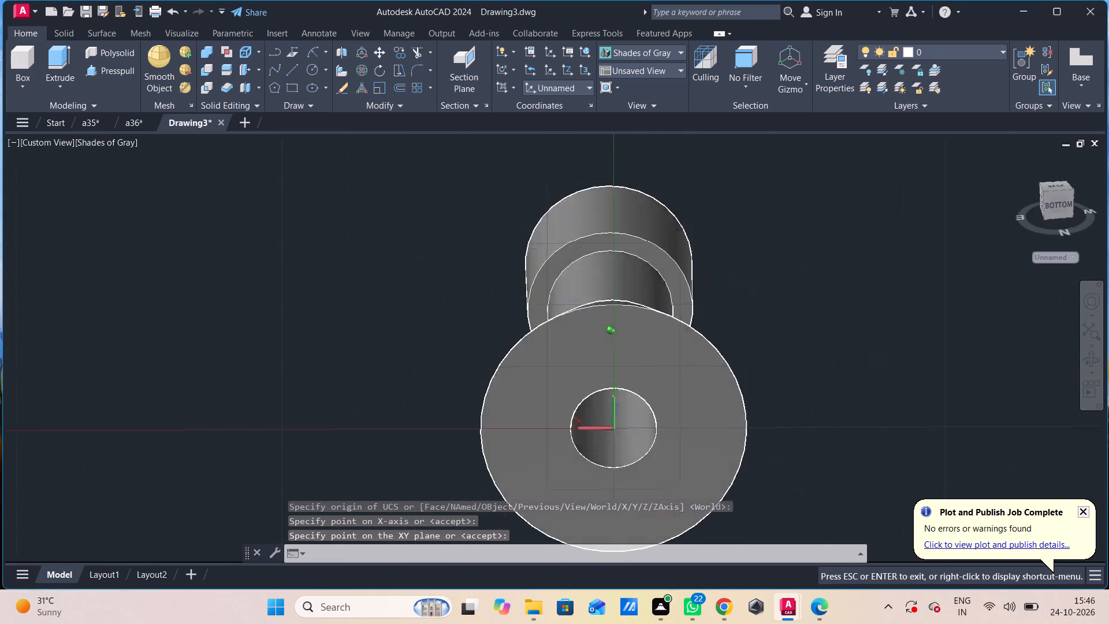
pyautogui.keyDown('shift'); pyautogui.moveTo(695, 354); pyautogui.dragTo(692, 352, button='middle'); pyautogui.keyUp('shift')
pyautogui.keyDown('shift'); pyautogui.moveTo(656, 382); pyautogui.dragTo(679, 358, button='middle'); pyautogui.keyUp('shift')
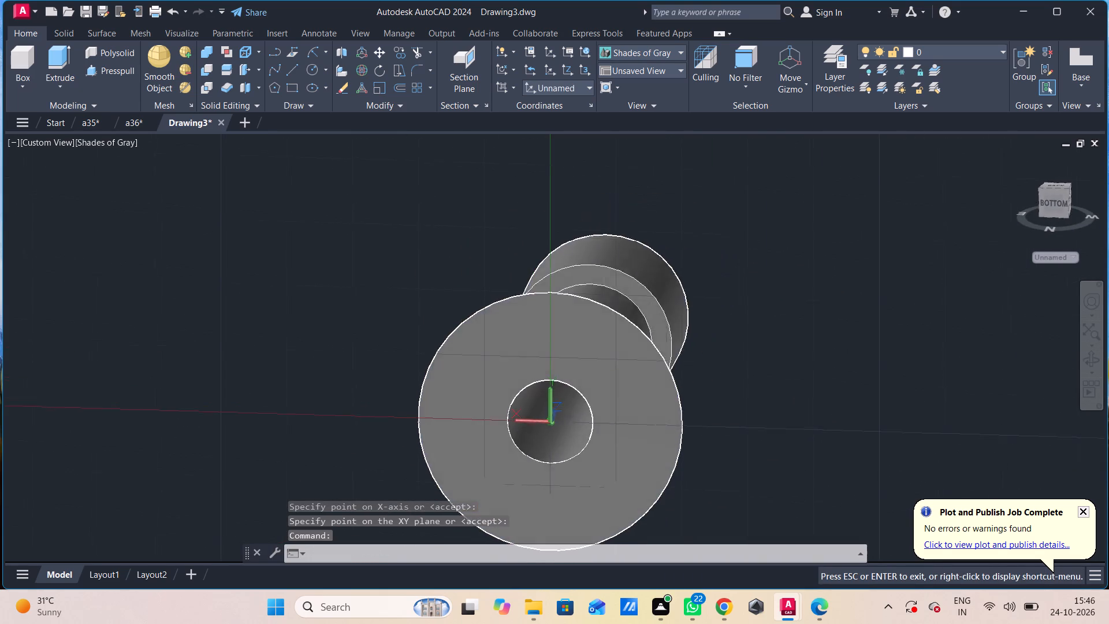
pyautogui.keyDown('shift'); pyautogui.moveTo(679, 358); pyautogui.dragTo(691, 367, button='middle'); pyautogui.keyUp('shift')
pyautogui.press('l')
pyautogui.press('Return')
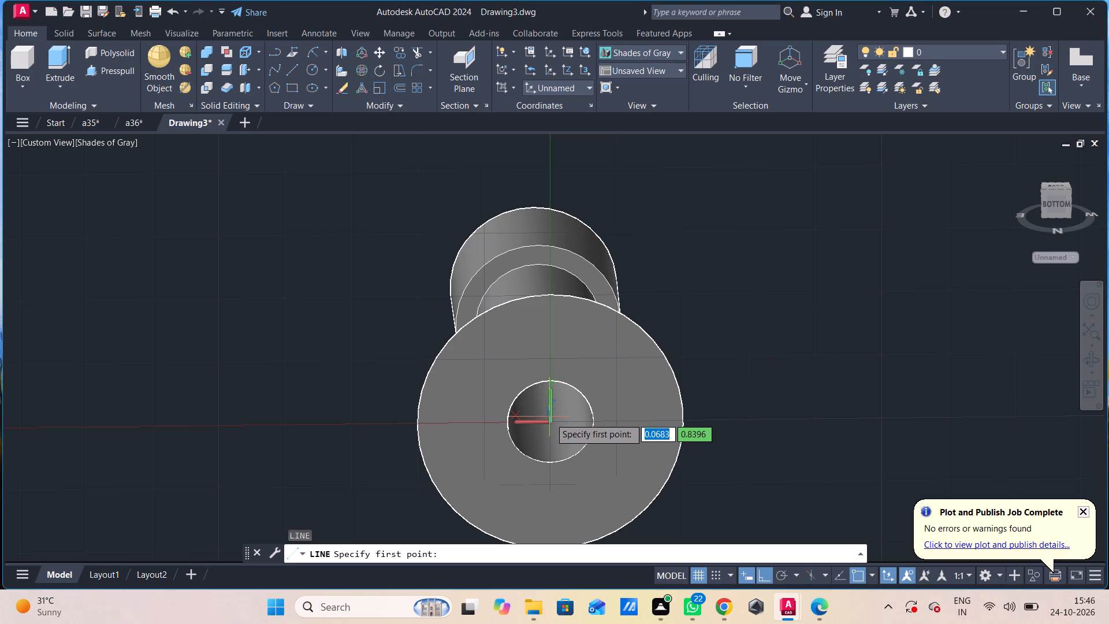
pyautogui.scroll(3, 550, 418)
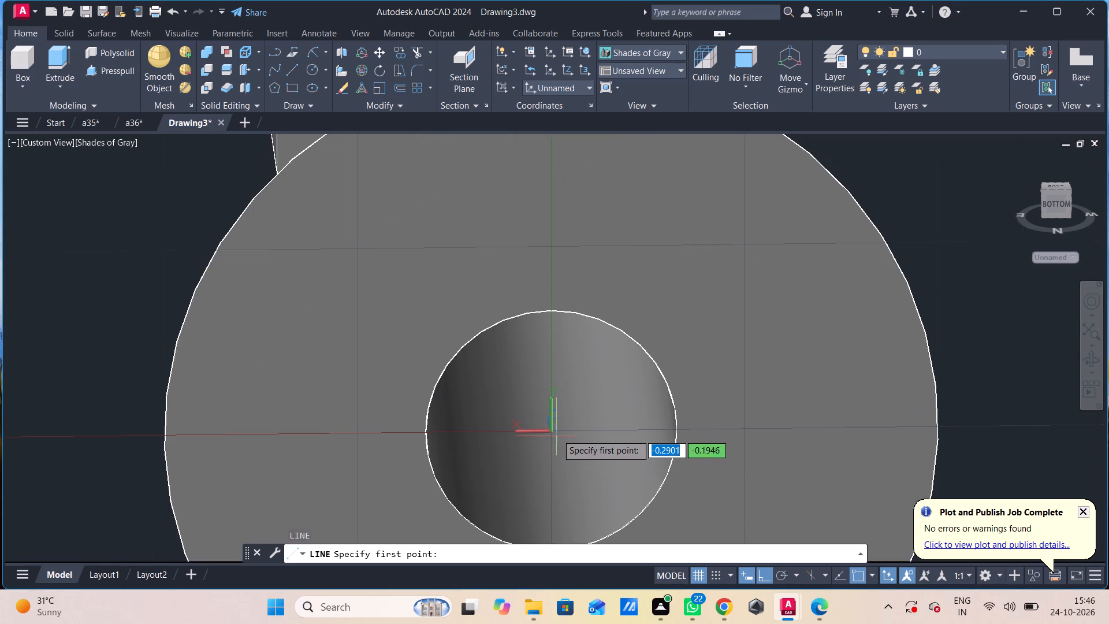
pyautogui.keyDown('shift'); pyautogui.moveTo(557, 423); pyautogui.dragTo(559, 382, button='middle'); pyautogui.keyUp('shift')
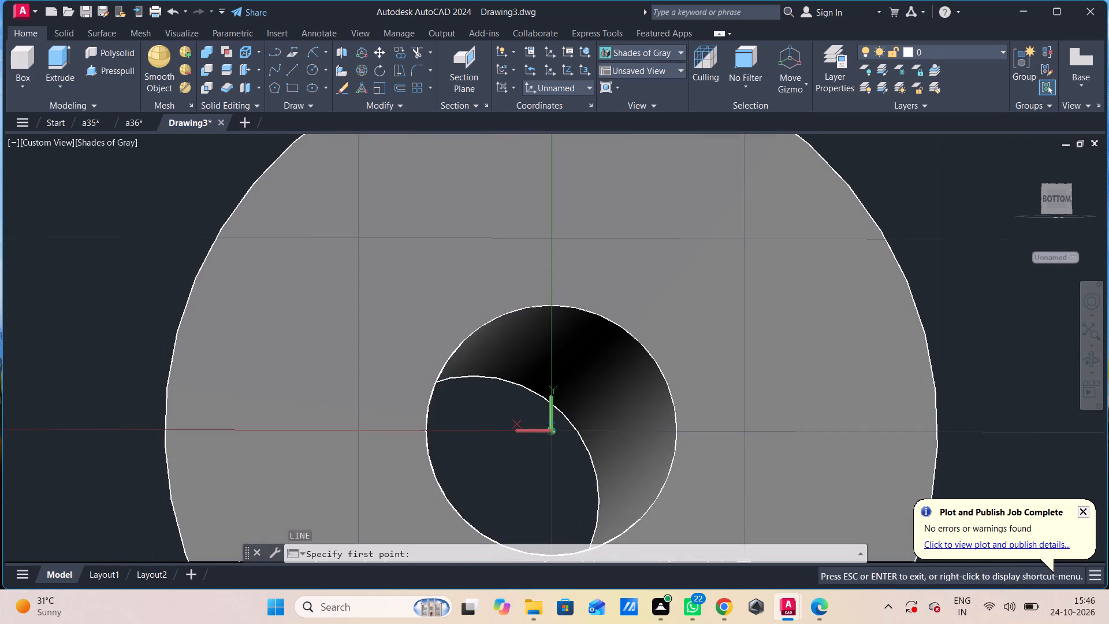
pyautogui.keyDown('shift'); pyautogui.moveTo(559, 382); pyautogui.dragTo(559, 389, button='middle'); pyautogui.keyUp('shift')
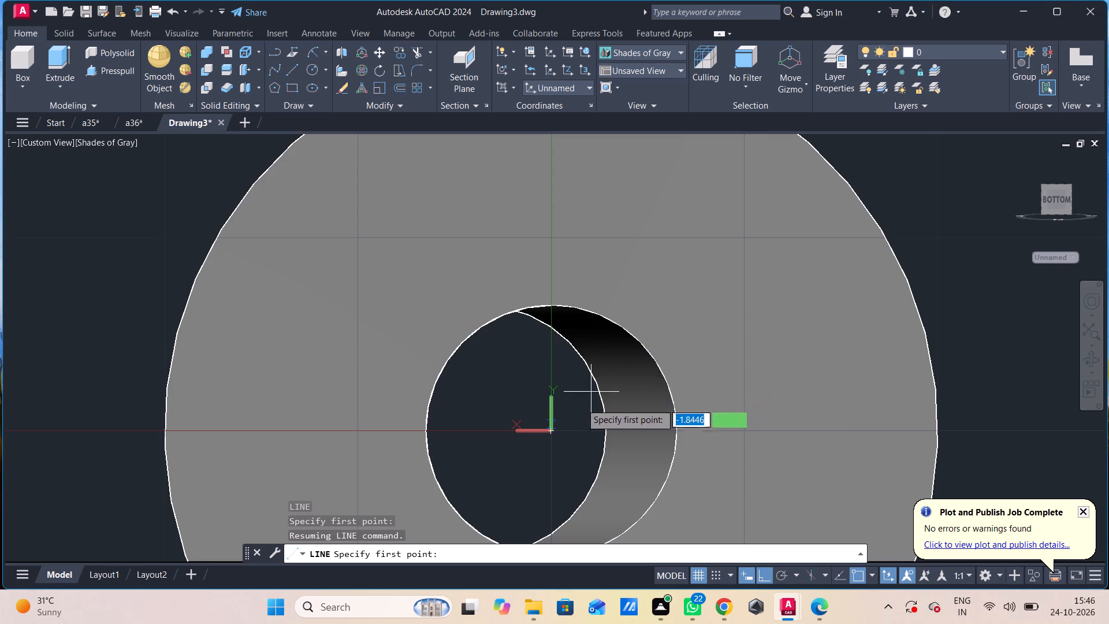
pyautogui.click(554, 434)
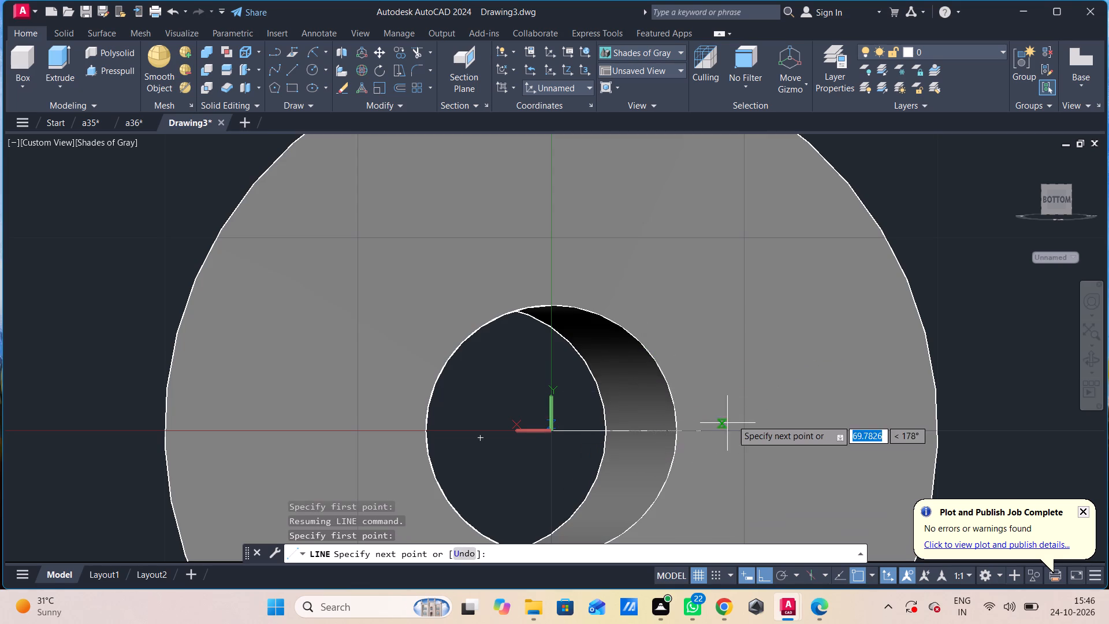
pyautogui.keyDown('shift'); pyautogui.moveTo(732, 425); pyautogui.dragTo(669, 441, button='middle'); pyautogui.keyUp('shift')
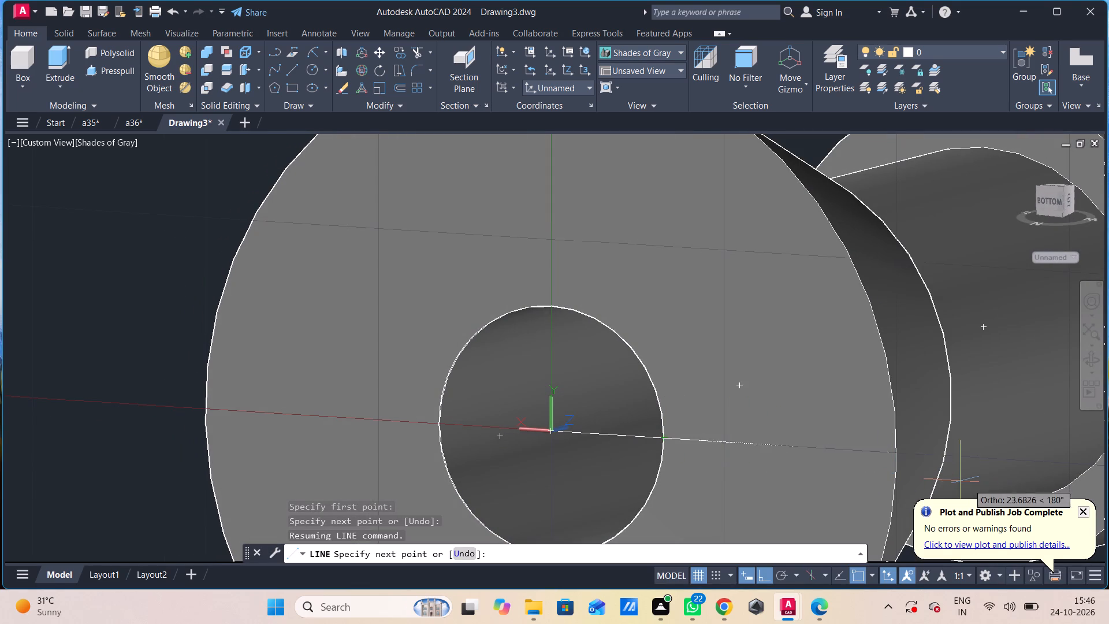
pyautogui.moveTo(994, 494); pyautogui.dragTo(1007, 443, button='middle')
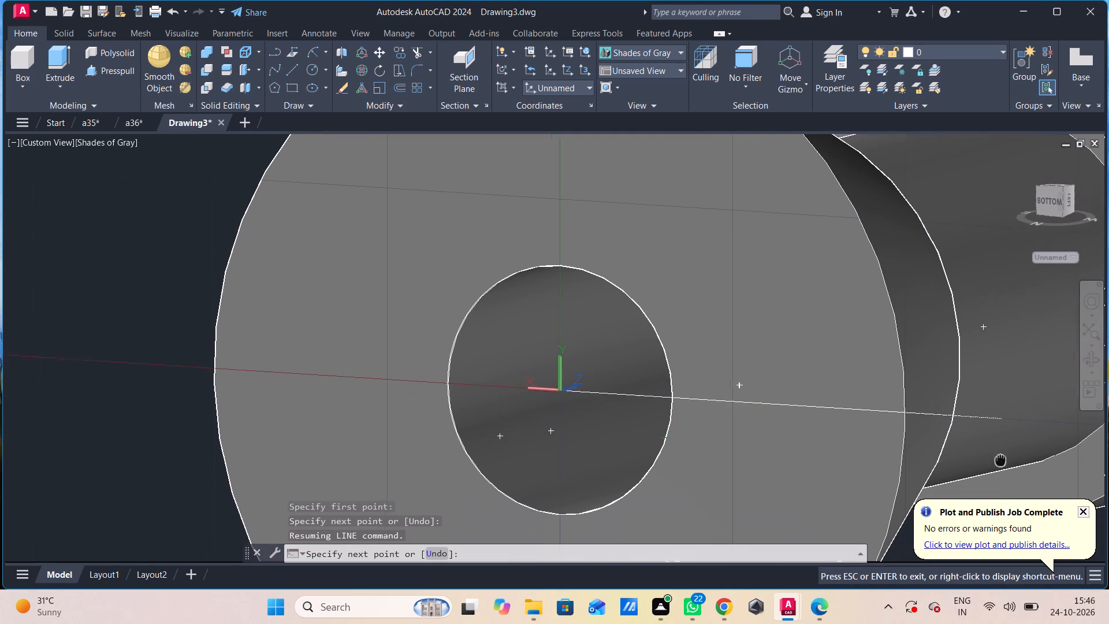
pyautogui.moveTo(1007, 443); pyautogui.dragTo(1008, 434, button='middle')
pyautogui.scroll(-2, 1002, 426)
pyautogui.moveTo(989, 428); pyautogui.dragTo(745, 393, button='middle')
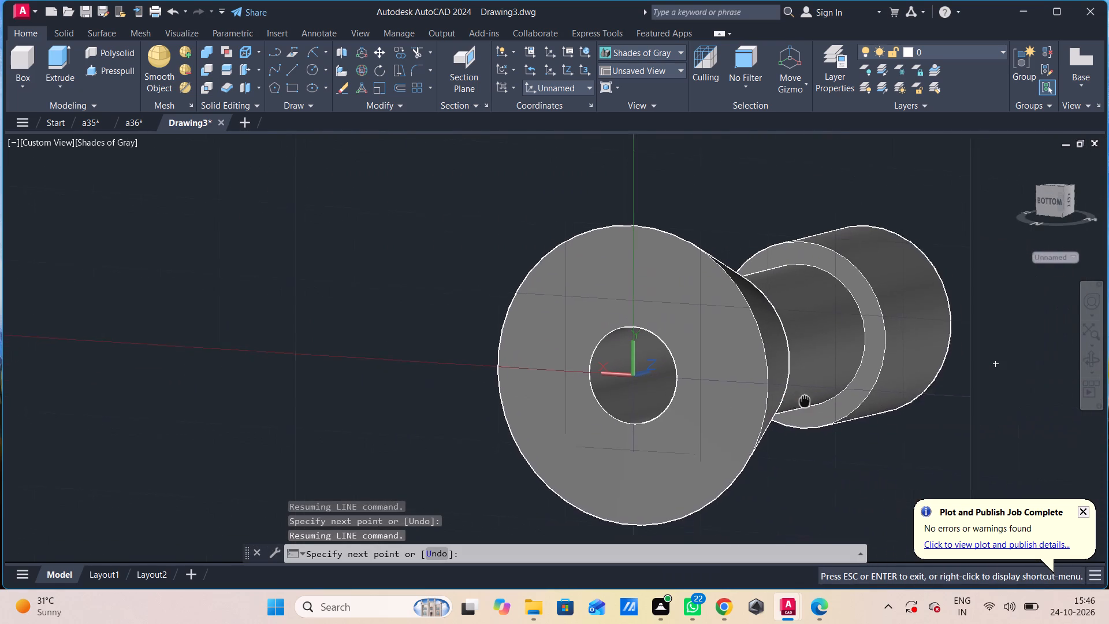
pyautogui.moveTo(745, 393); pyautogui.dragTo(642, 374, button='middle')
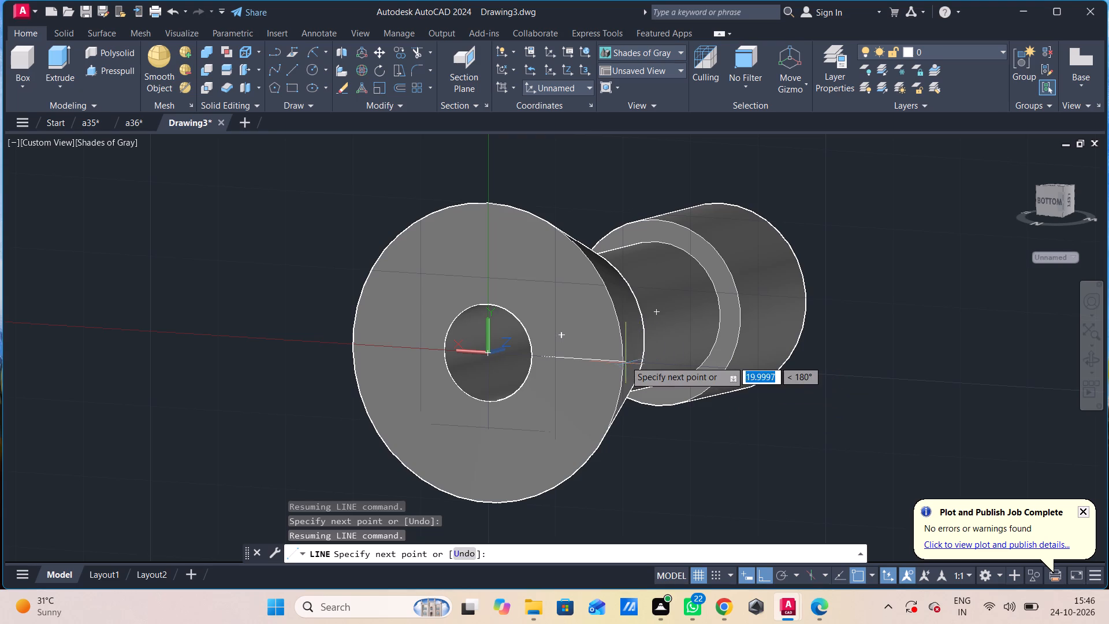
pyautogui.click(955, 462)
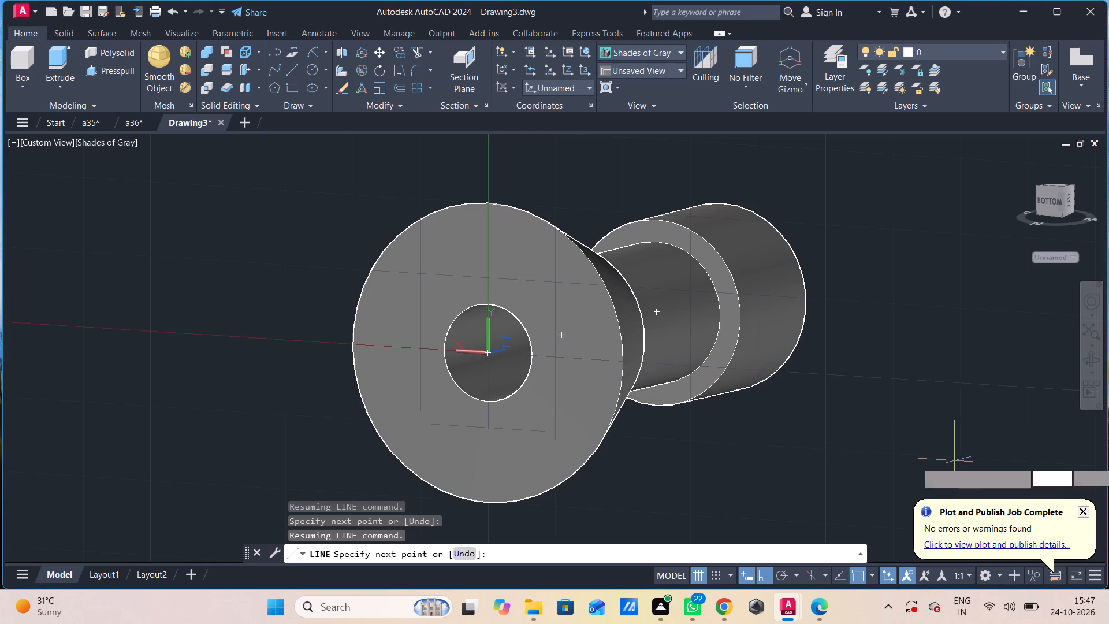
pyautogui.keyDown('shift'); pyautogui.moveTo(399, 404); pyautogui.dragTo(412, 408, button='middle'); pyautogui.keyUp('shift')
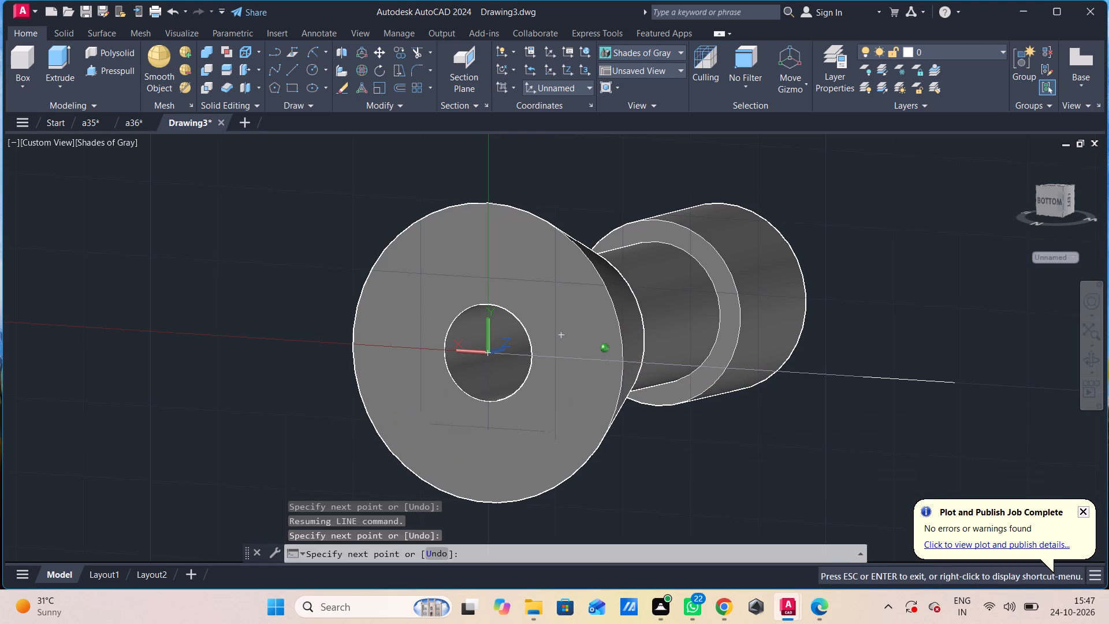
pyautogui.keyDown('shift'); pyautogui.moveTo(412, 408); pyautogui.dragTo(482, 418, button='middle'); pyautogui.keyUp('shift')
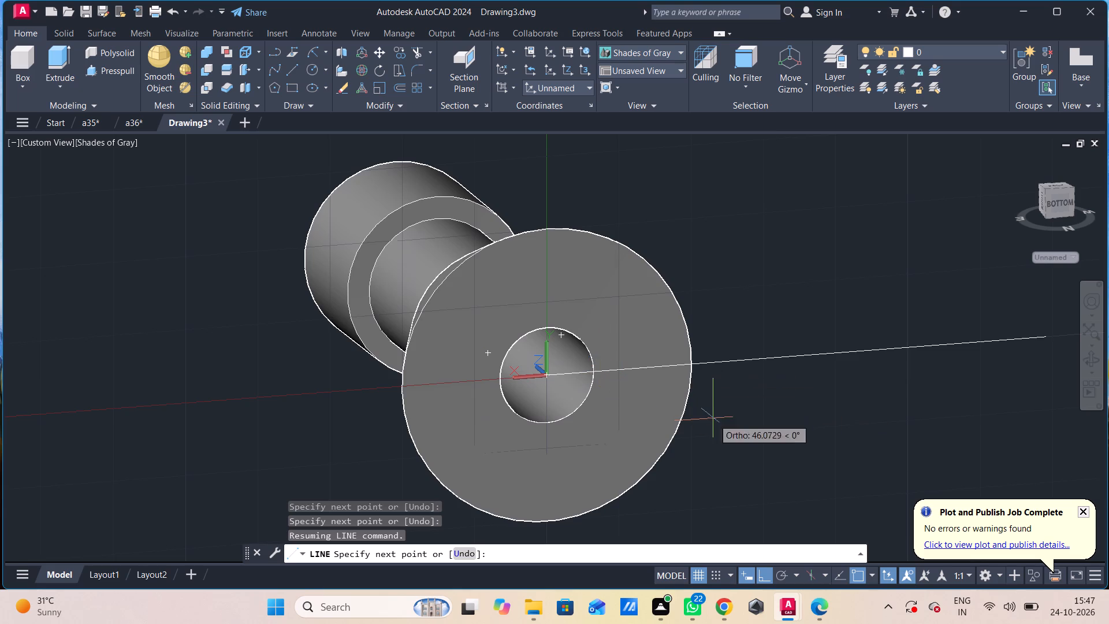
pyautogui.press('Escape')
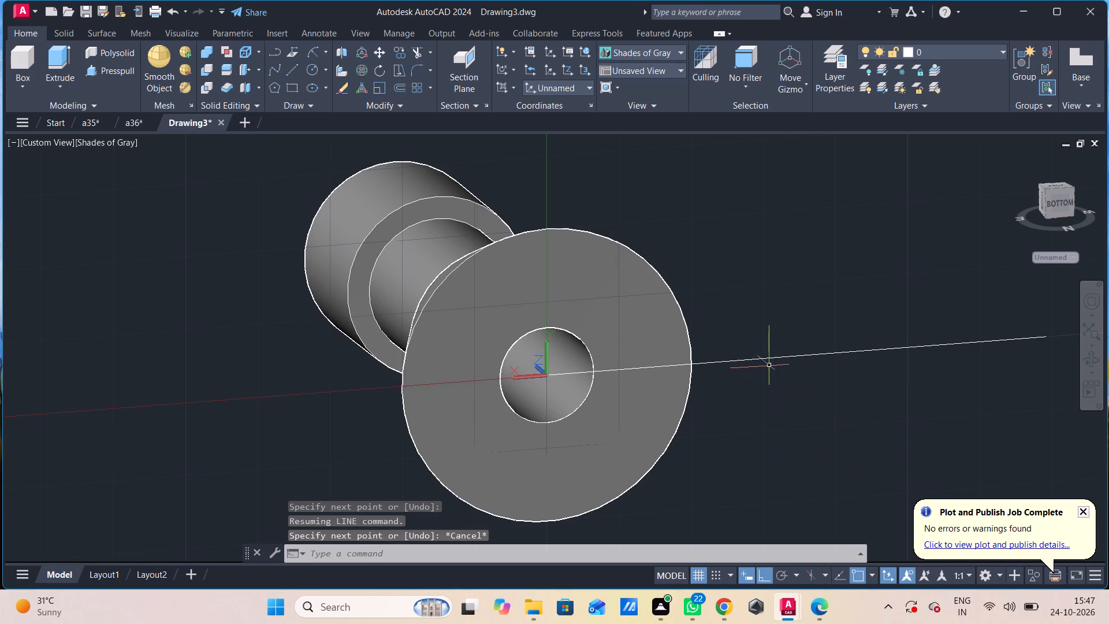
# Move the long horizontal line by its midpoint onto the hole's centre so it extends equally both ways.
pyautogui.click(775, 361)
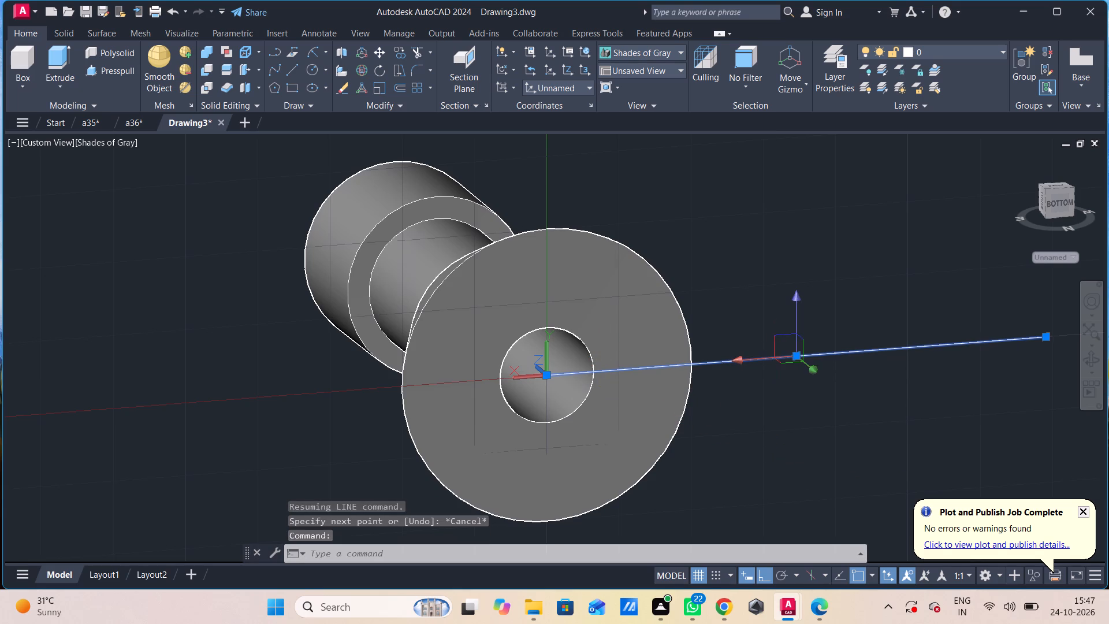
pyautogui.click(797, 357)
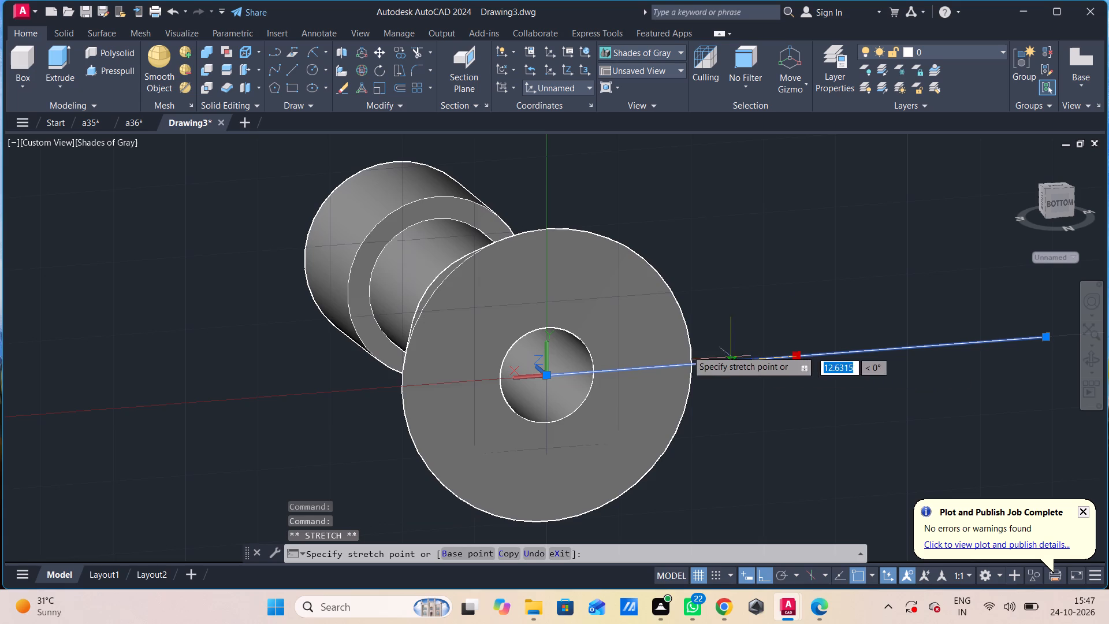
pyautogui.click(548, 375)
pyautogui.press('Escape')
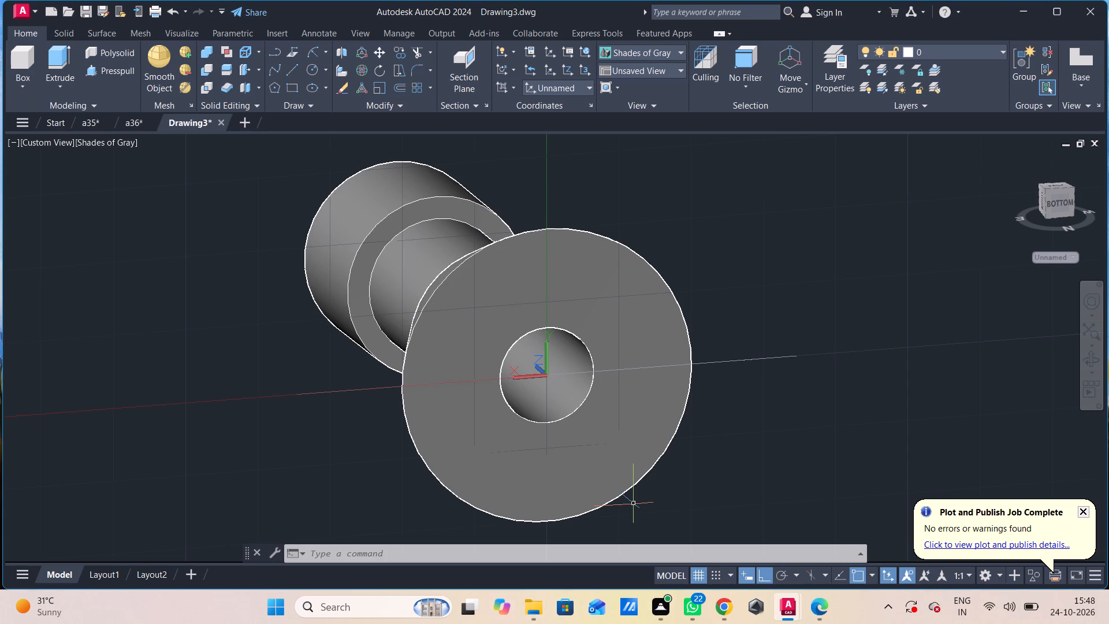
# Draw a 2-unit line along the positive Y axis, starting on the horizontal centreline just outside the flared rim on the positive X side.
pyautogui.press('l')
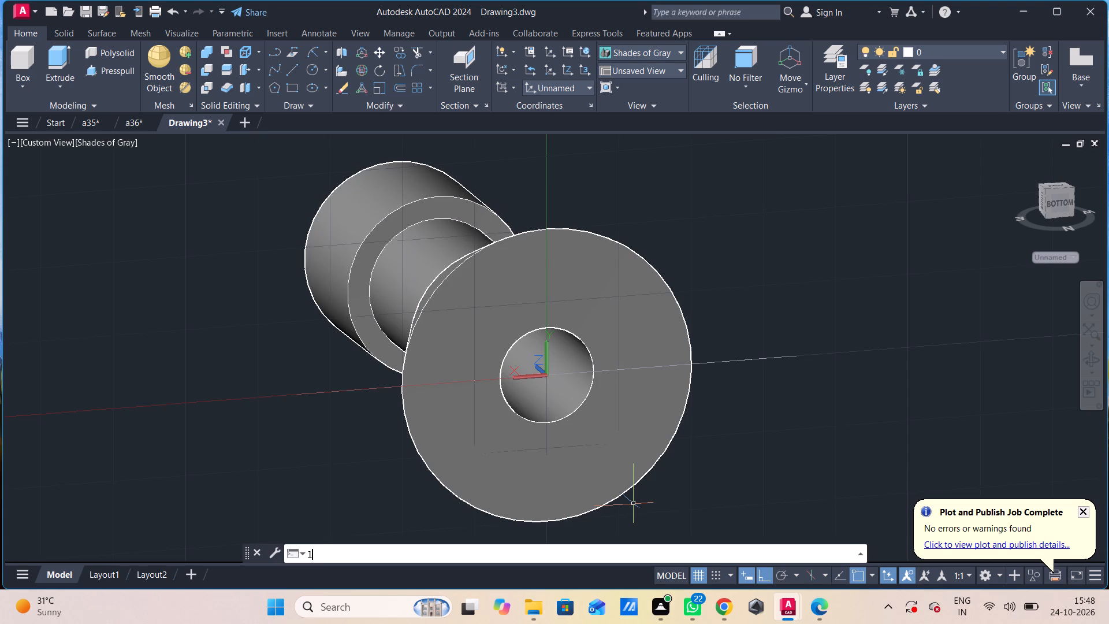
pyautogui.press('Return')
pyautogui.scroll(2, 364, 432)
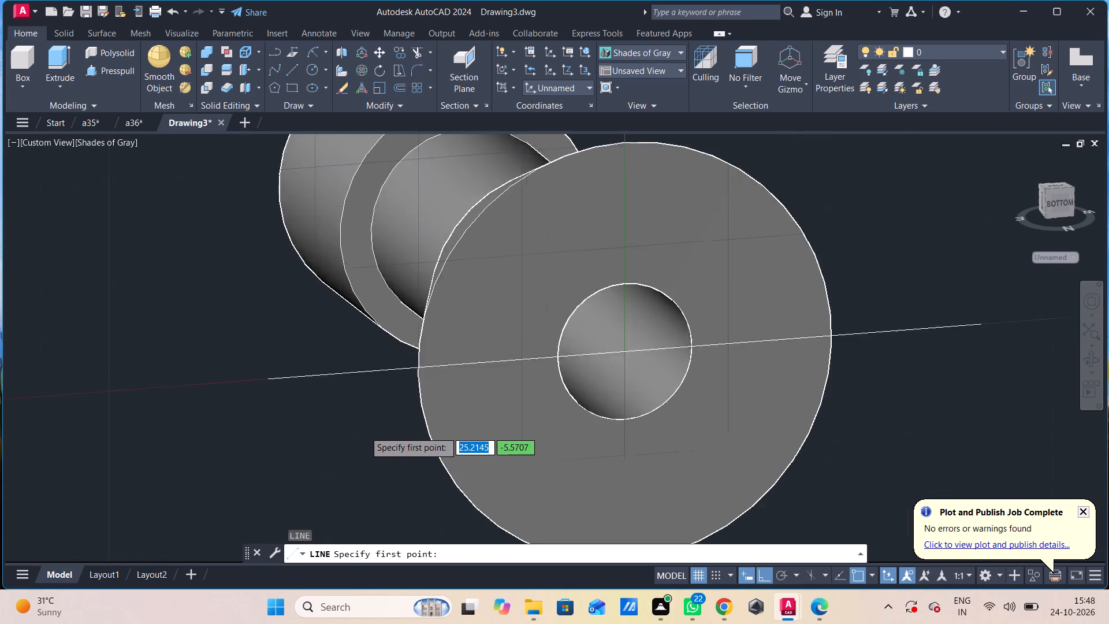
pyautogui.scroll(1, 364, 431)
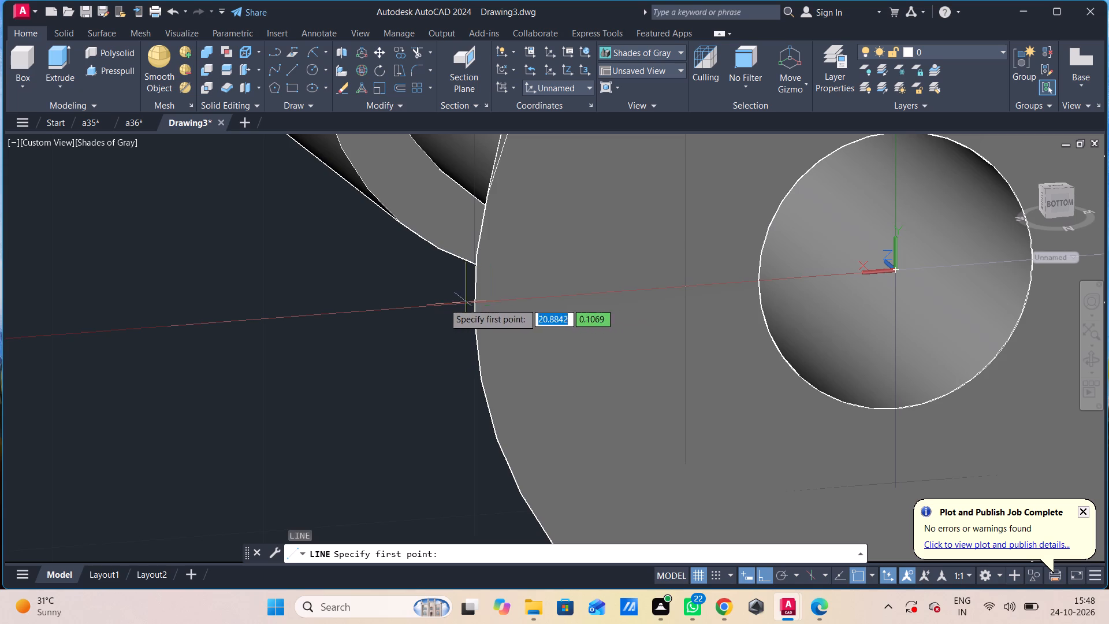
pyautogui.keyDown('shift'); pyautogui.moveTo(388, 299); pyautogui.dragTo(427, 322, button='middle'); pyautogui.keyUp('shift')
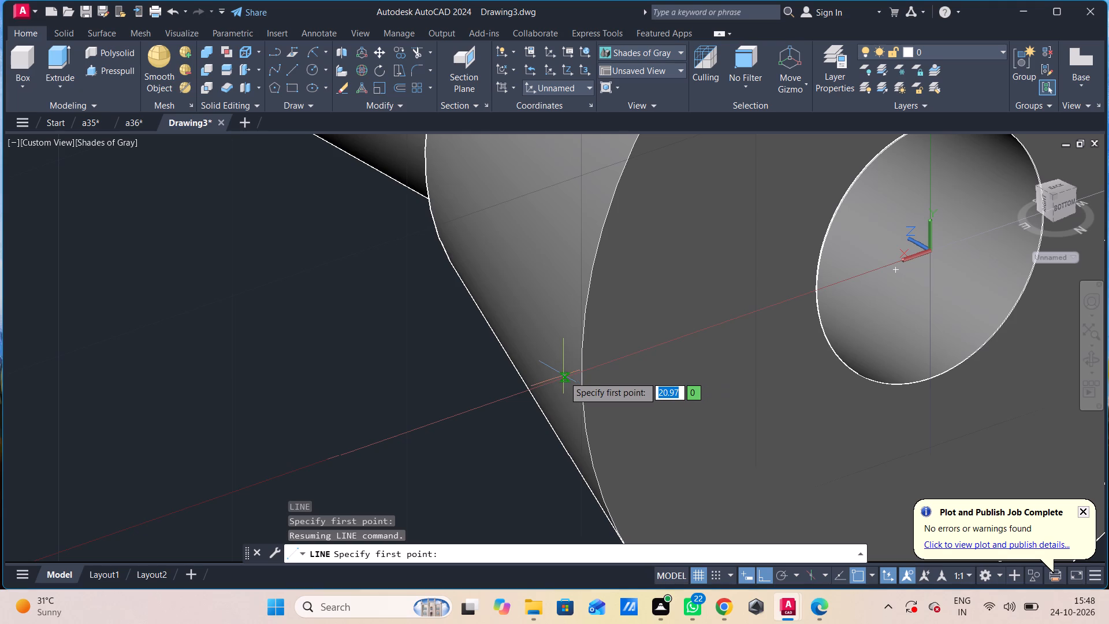
pyautogui.keyDown('shift'); pyautogui.moveTo(563, 377); pyautogui.dragTo(530, 380, button='middle'); pyautogui.keyUp('shift')
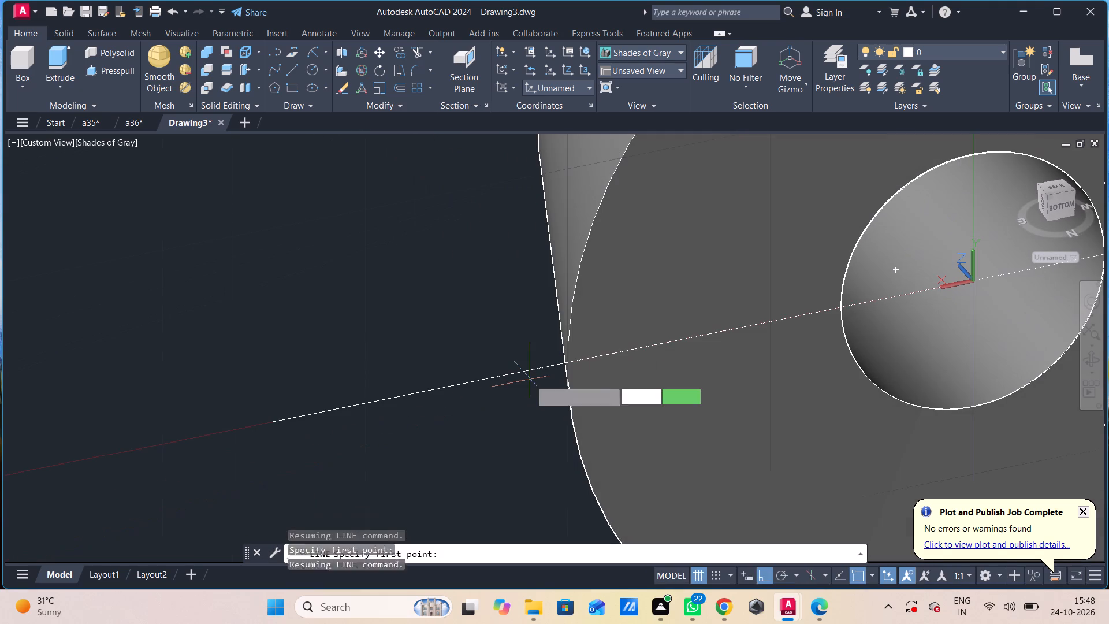
pyautogui.click(528, 372)
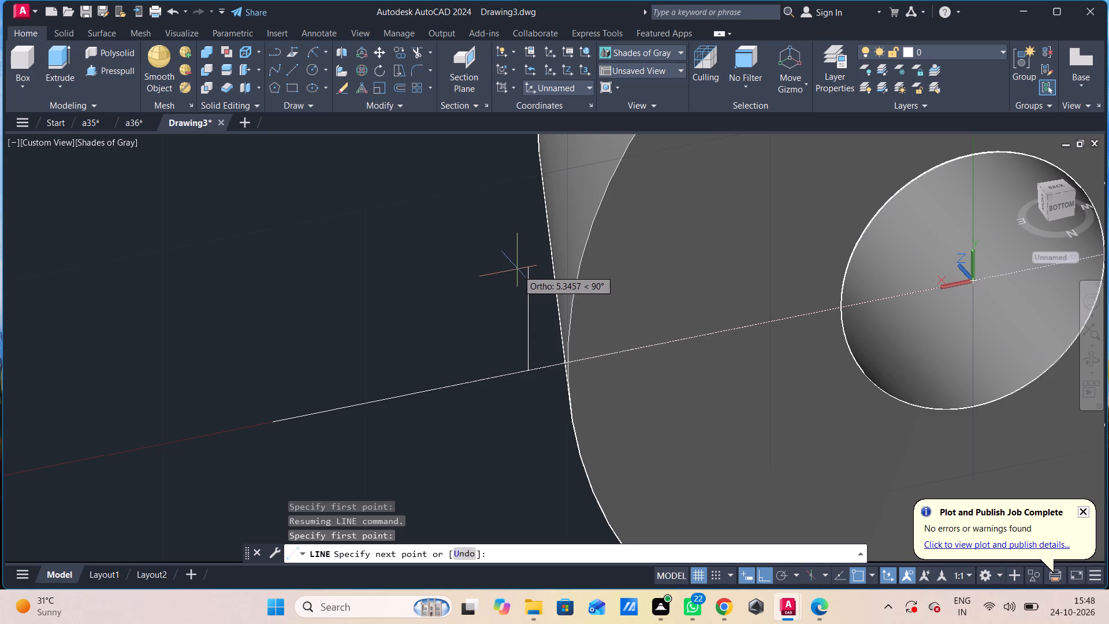
pyautogui.press('2')
pyautogui.press('Return')
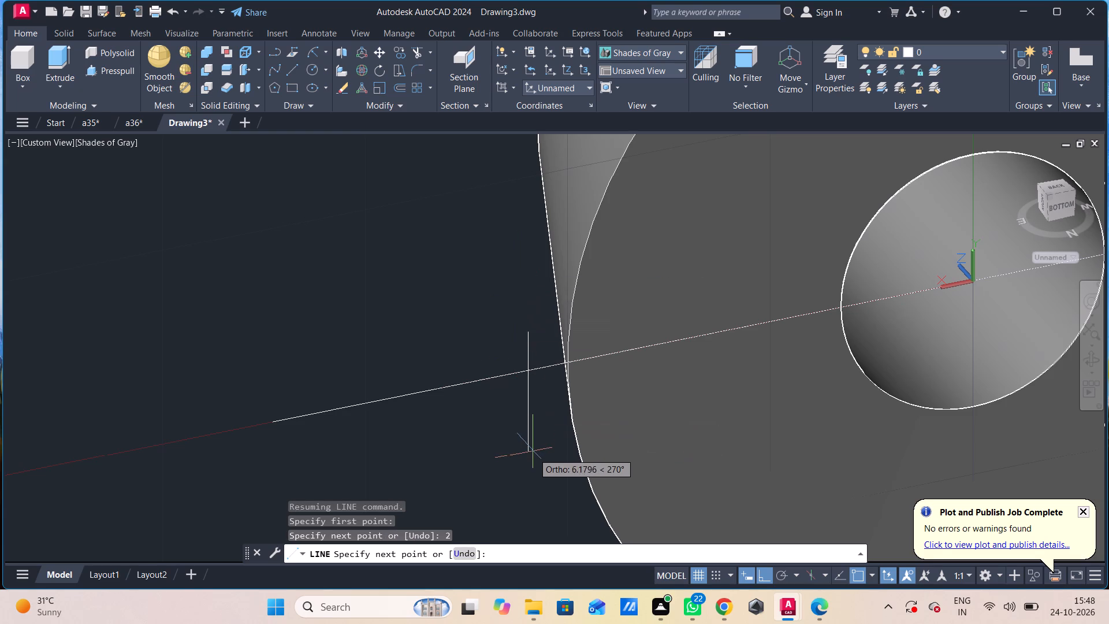
pyautogui.press('Escape')
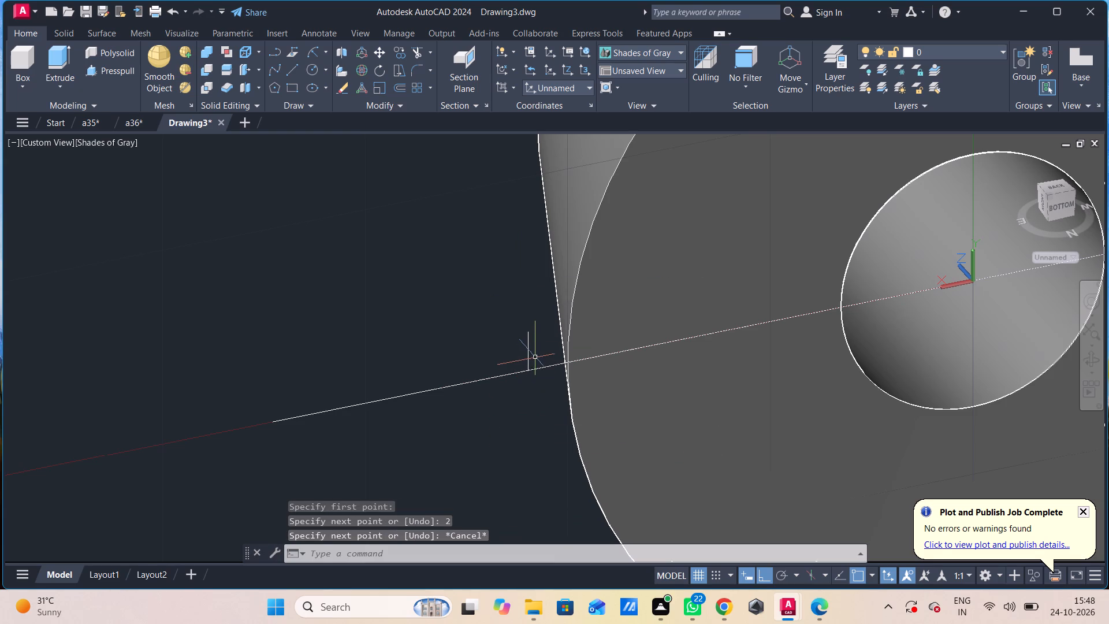
# Move the 2-unit vertical line by its midpoint onto the horizontal centreline so it is centred about it.
pyautogui.click(530, 363)
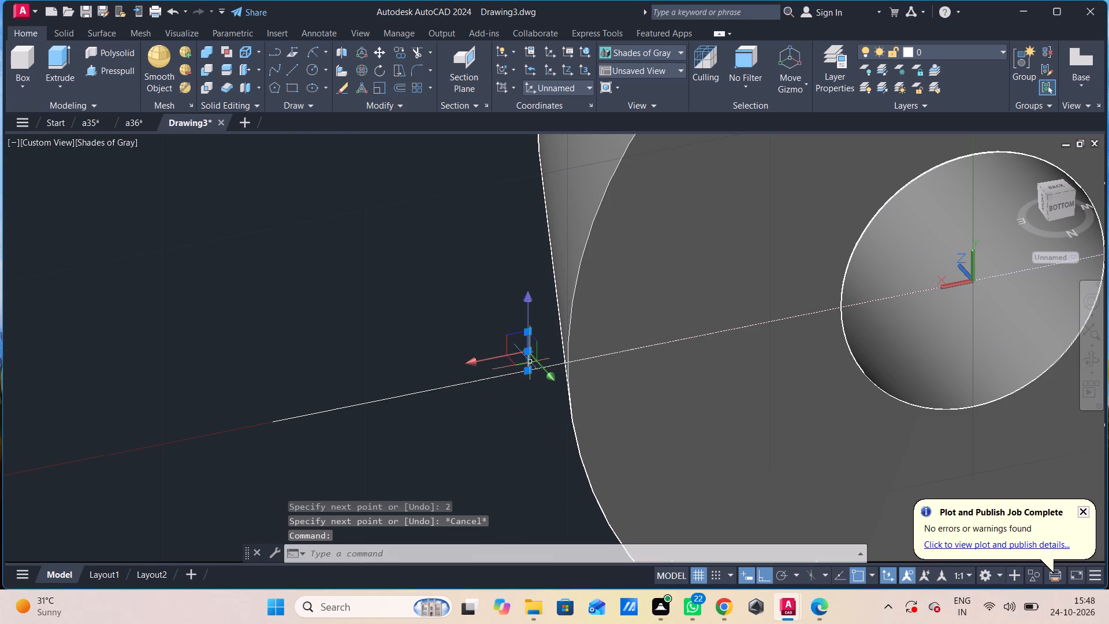
pyautogui.scroll(4, 538, 366)
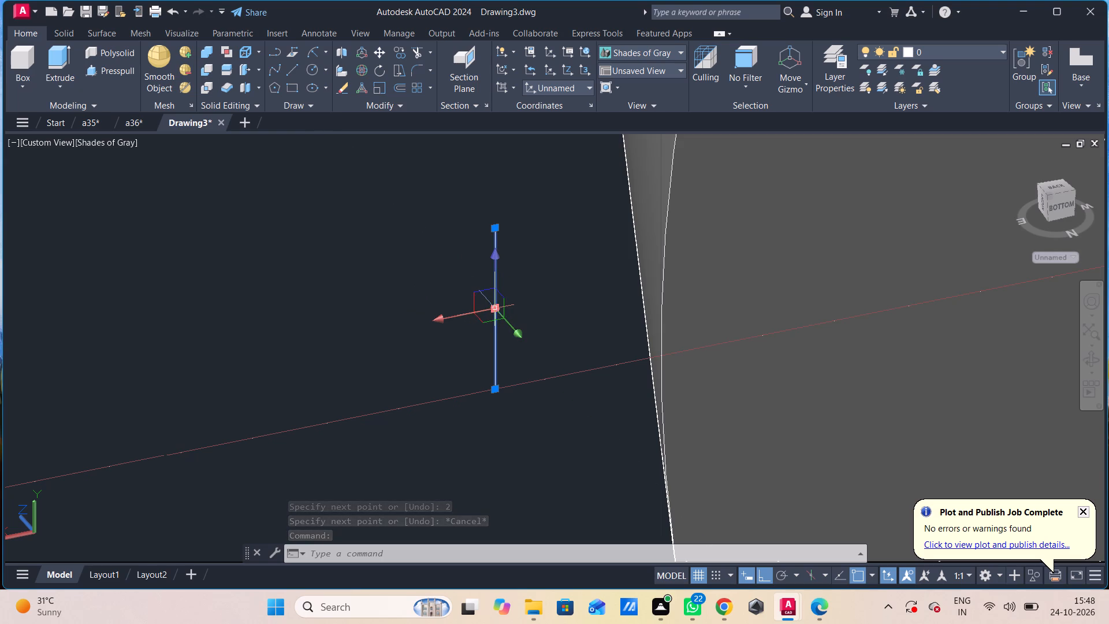
pyautogui.click(497, 310)
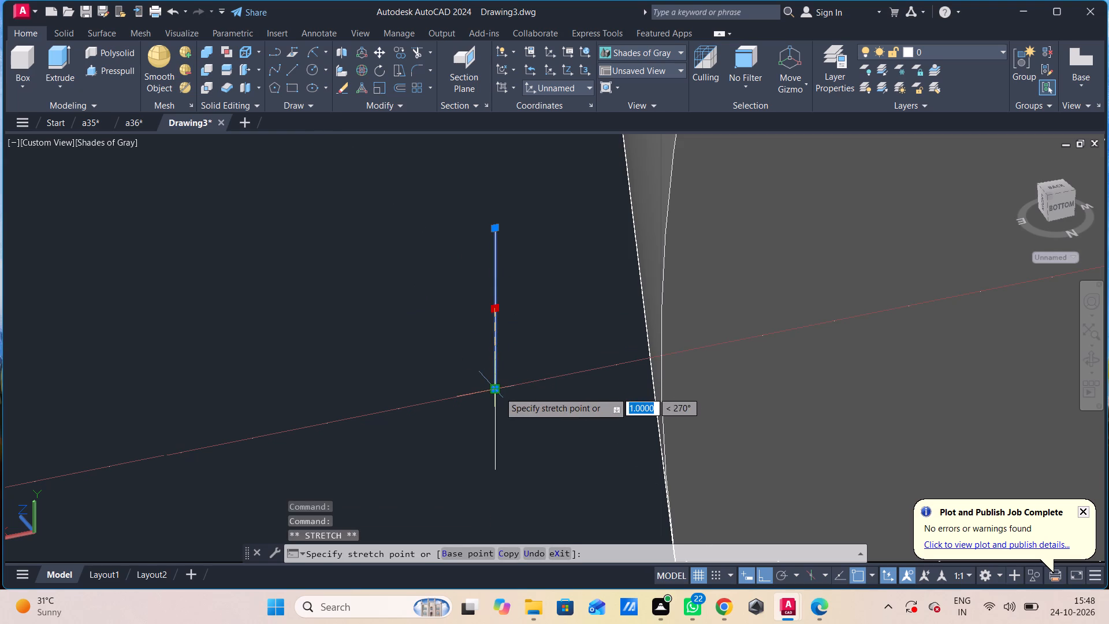
pyautogui.click(499, 392)
pyautogui.press('Escape')
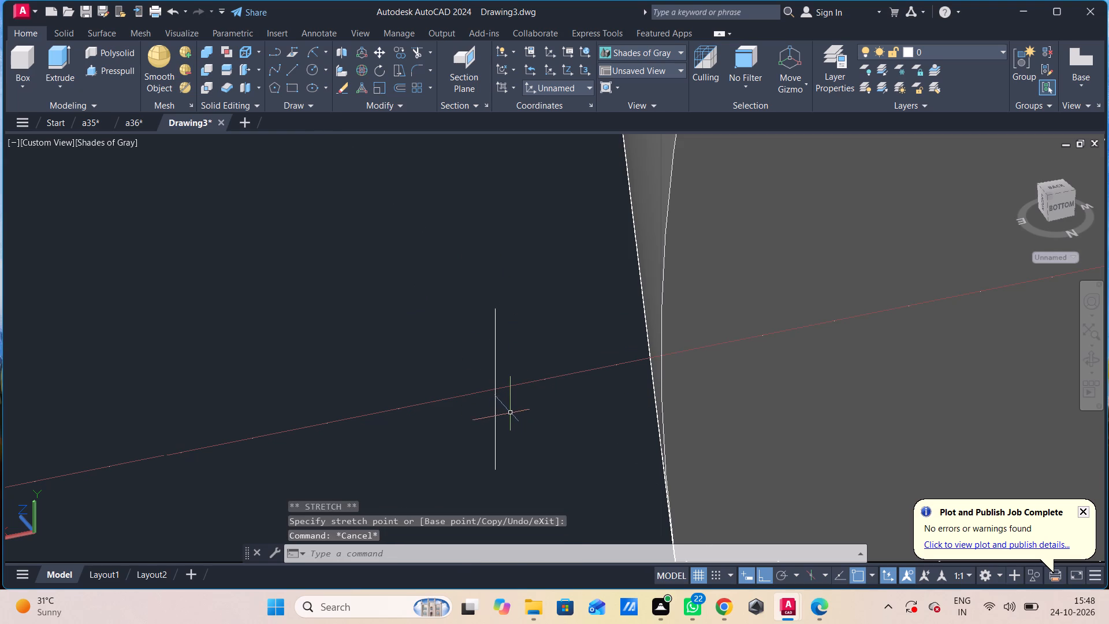
# Draw a line about 15.5 units long from the short vertical line's upper end, parallel to the centreline, to the hole's edge.
pyautogui.press('l')
pyautogui.press('Return')
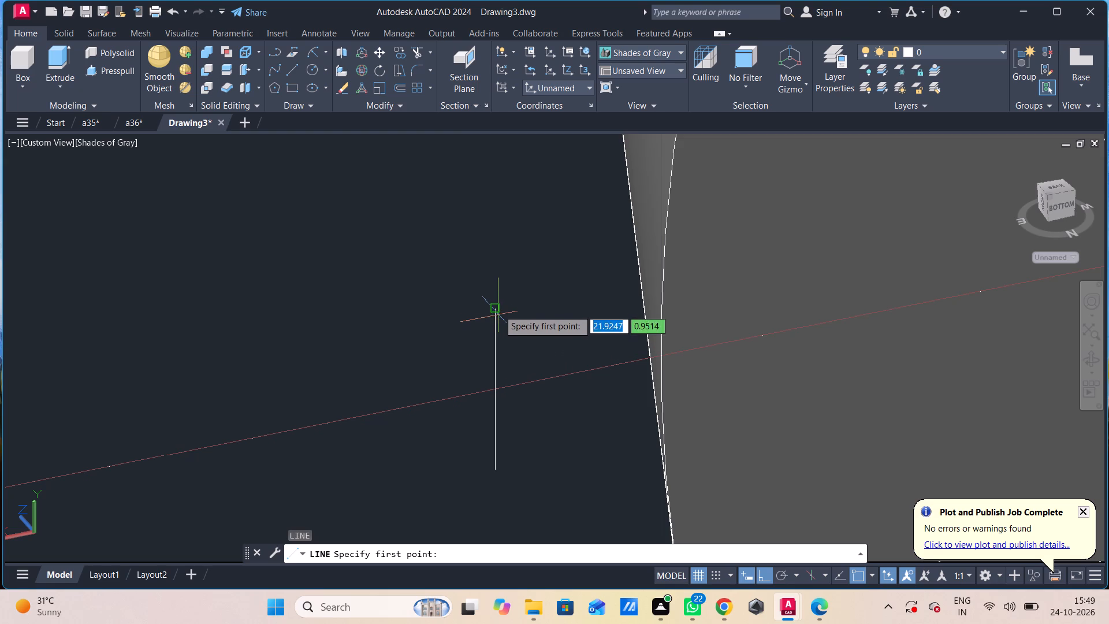
pyautogui.click(498, 307)
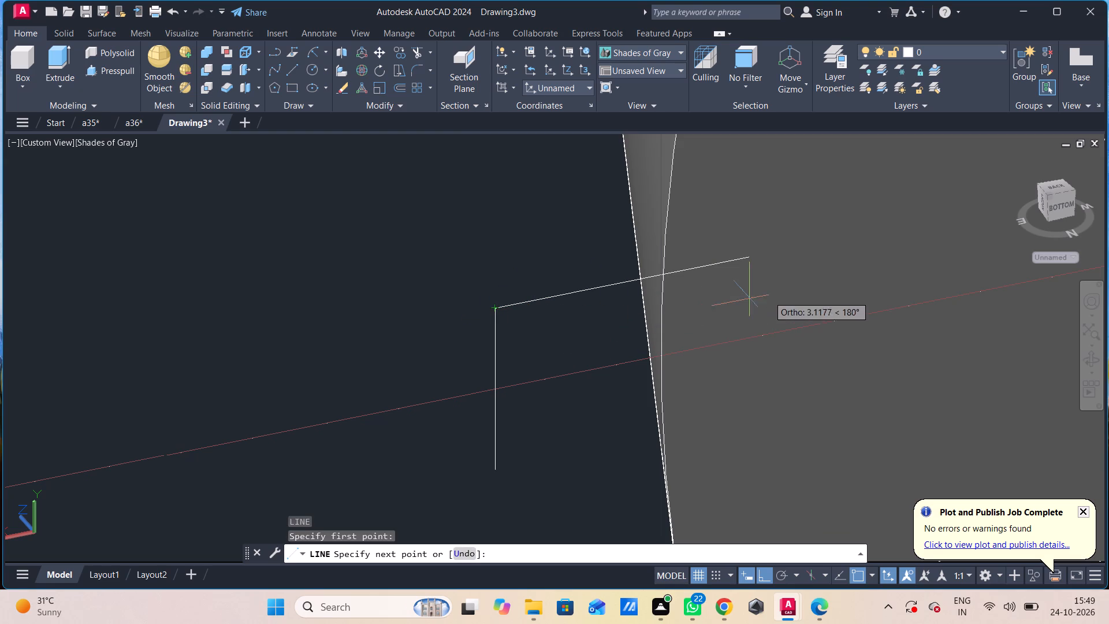
pyautogui.moveTo(749, 296); pyautogui.dragTo(678, 302, button='middle')
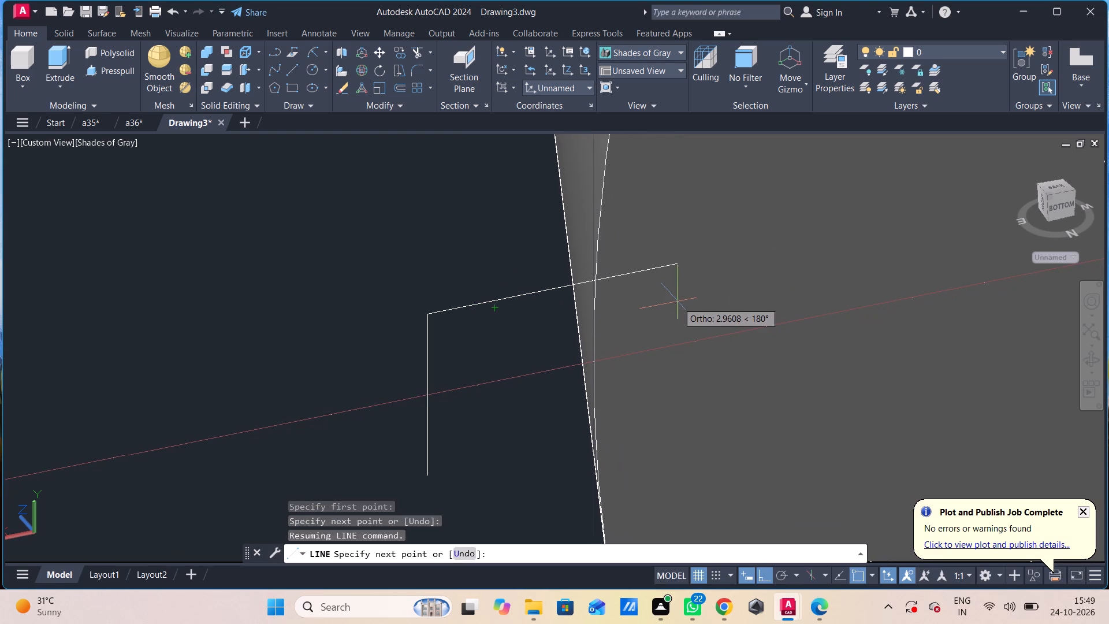
pyautogui.keyDown('shift'); pyautogui.moveTo(655, 313); pyautogui.dragTo(596, 314, button='middle'); pyautogui.keyUp('shift')
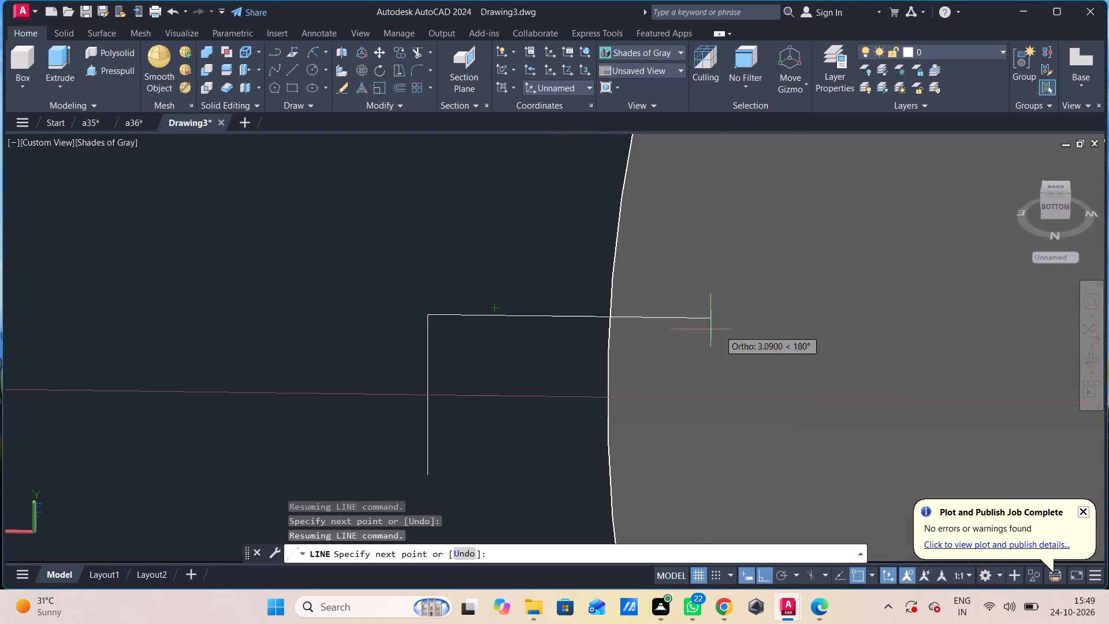
pyautogui.scroll(-1, 828, 342)
pyautogui.moveTo(828, 341); pyautogui.dragTo(446, 257, button='middle')
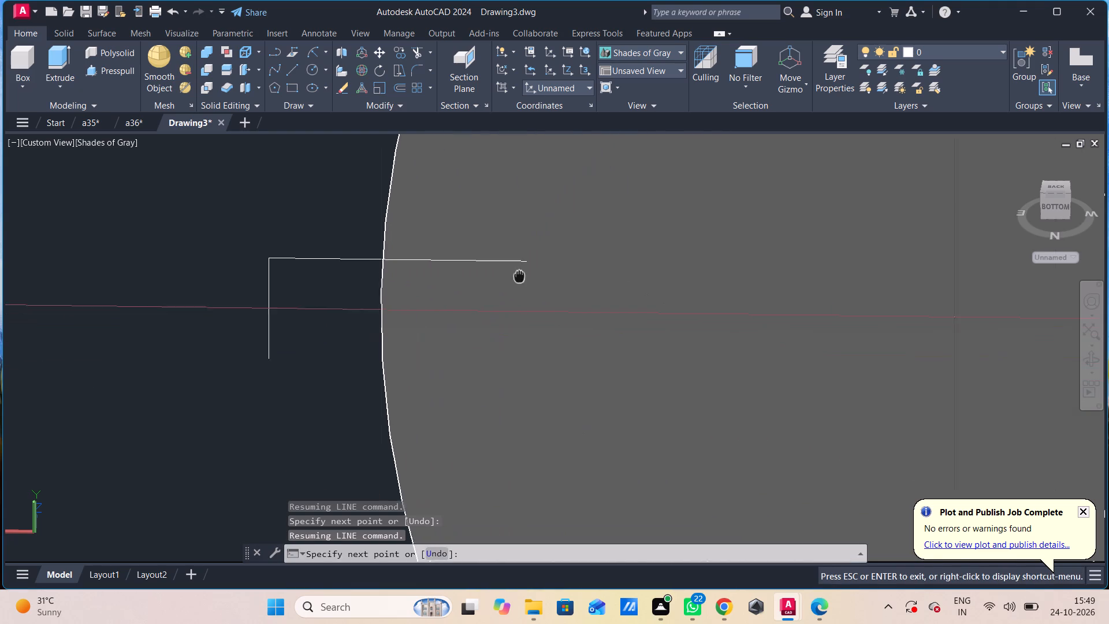
pyautogui.moveTo(446, 257); pyautogui.dragTo(445, 257, button='middle')
pyautogui.scroll(-1, 646, 259)
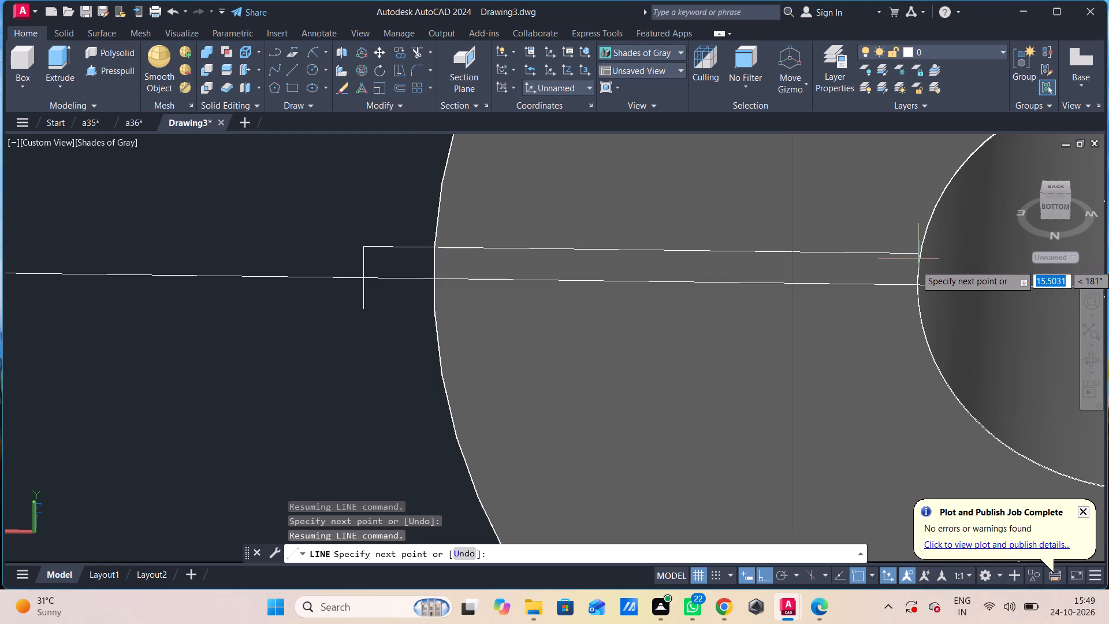
pyautogui.scroll(3, 919, 265)
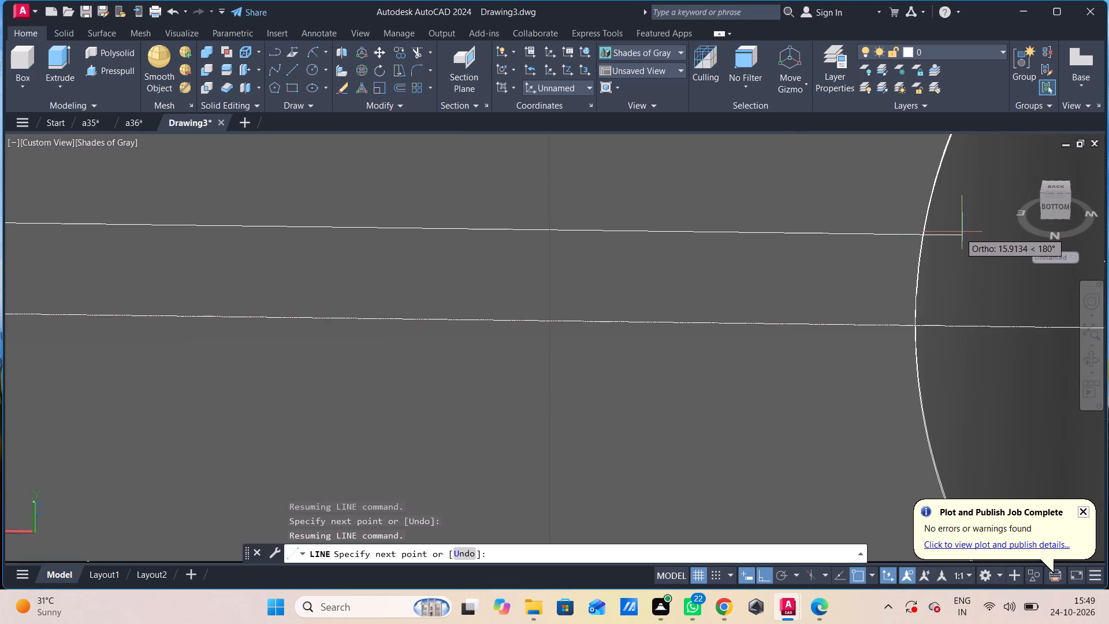
pyautogui.click(924, 239)
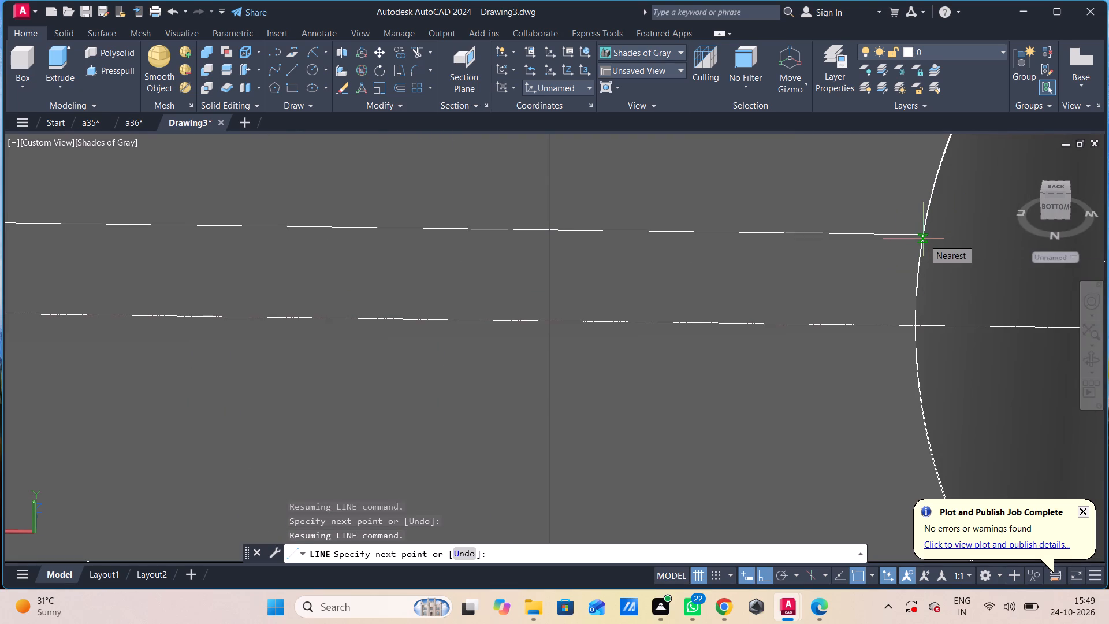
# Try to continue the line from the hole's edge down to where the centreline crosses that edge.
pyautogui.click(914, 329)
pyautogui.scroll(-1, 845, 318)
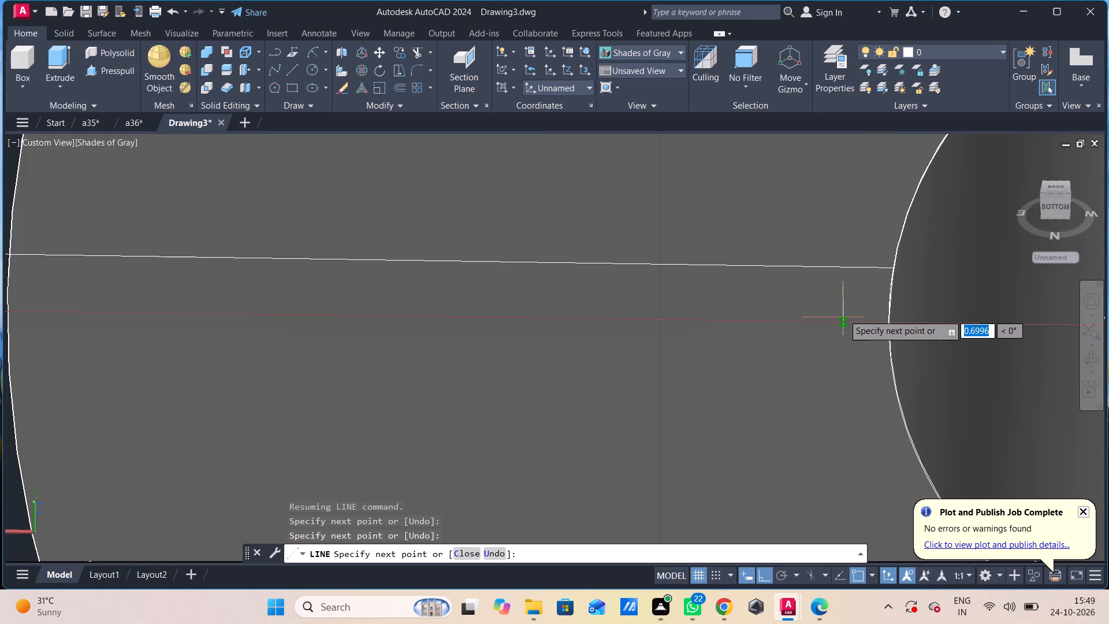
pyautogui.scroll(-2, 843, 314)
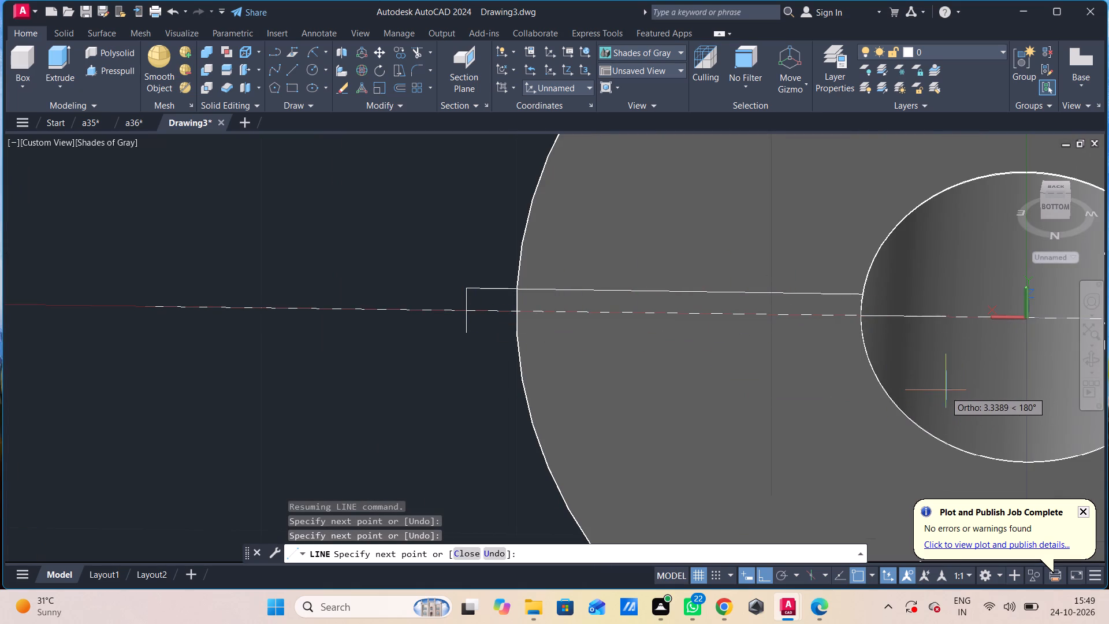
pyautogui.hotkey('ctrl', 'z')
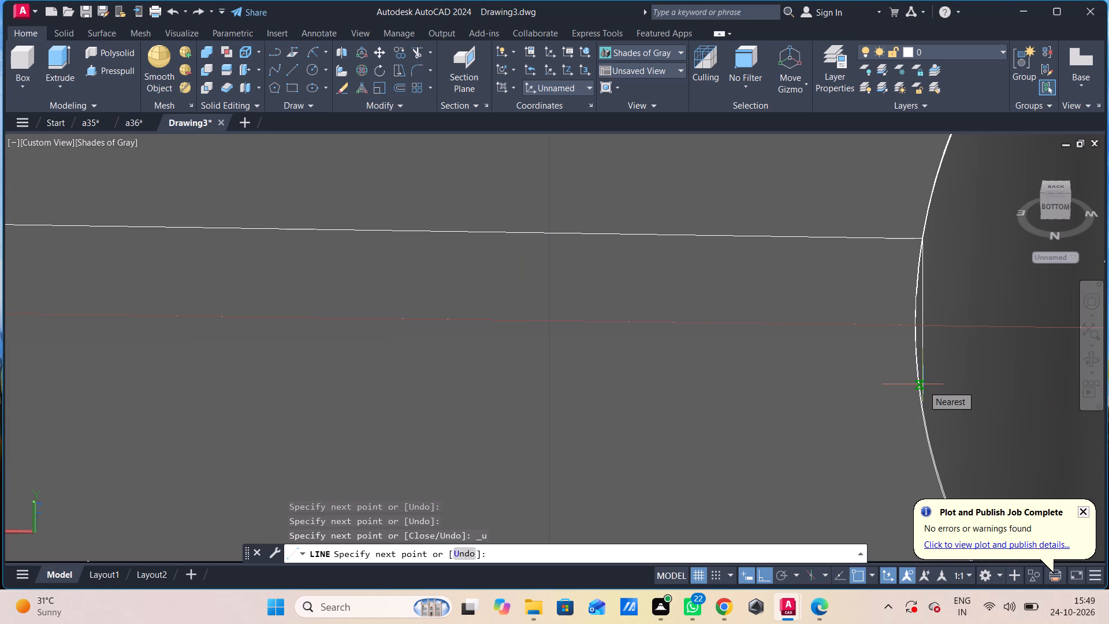
# Continue the line with a 2-unit segment along the negative Y direction at the hole's edge.
pyautogui.press('2')
pyautogui.press('Return')
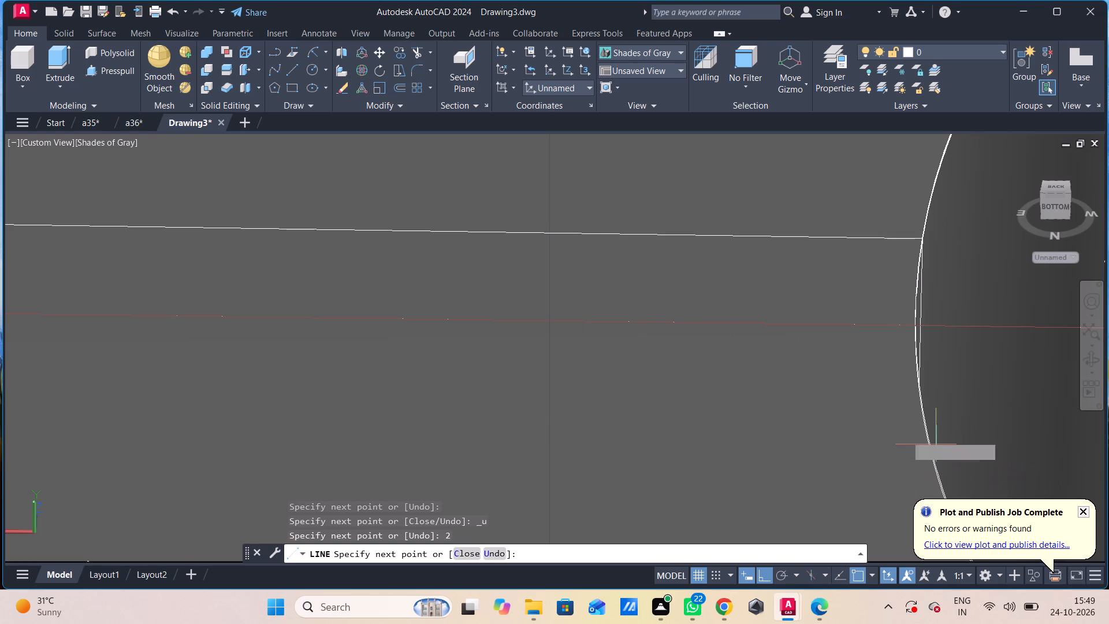
# Undo the last 2-unit line segment drawn down from the hole's edge and end the line.
pyautogui.scroll(2, 955, 411)
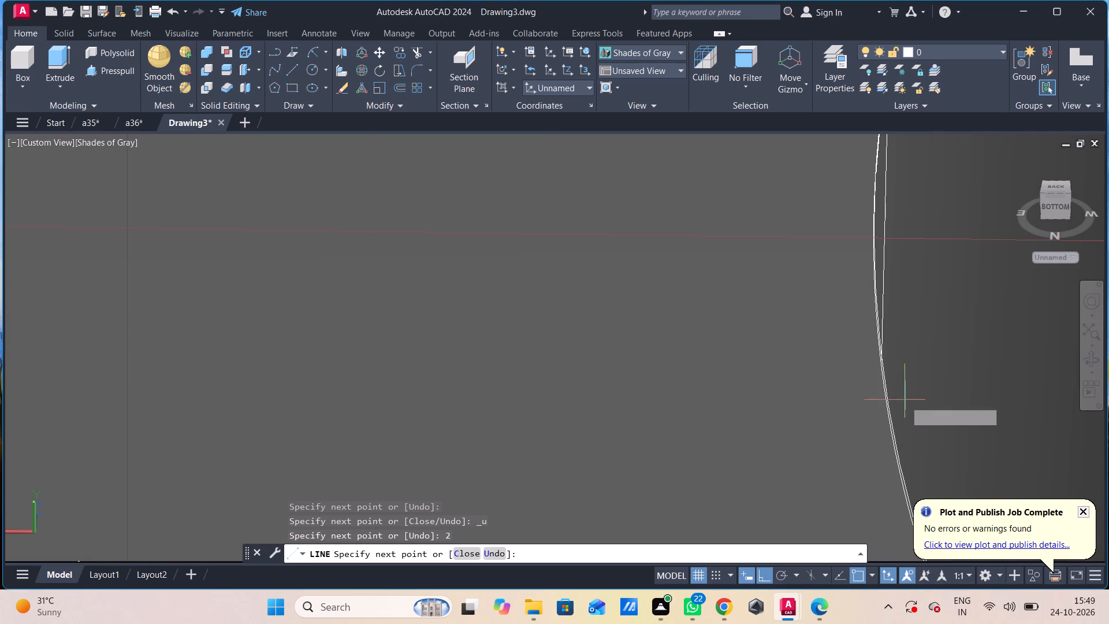
pyautogui.scroll(5, 908, 428)
pyautogui.scroll(1, 754, 374)
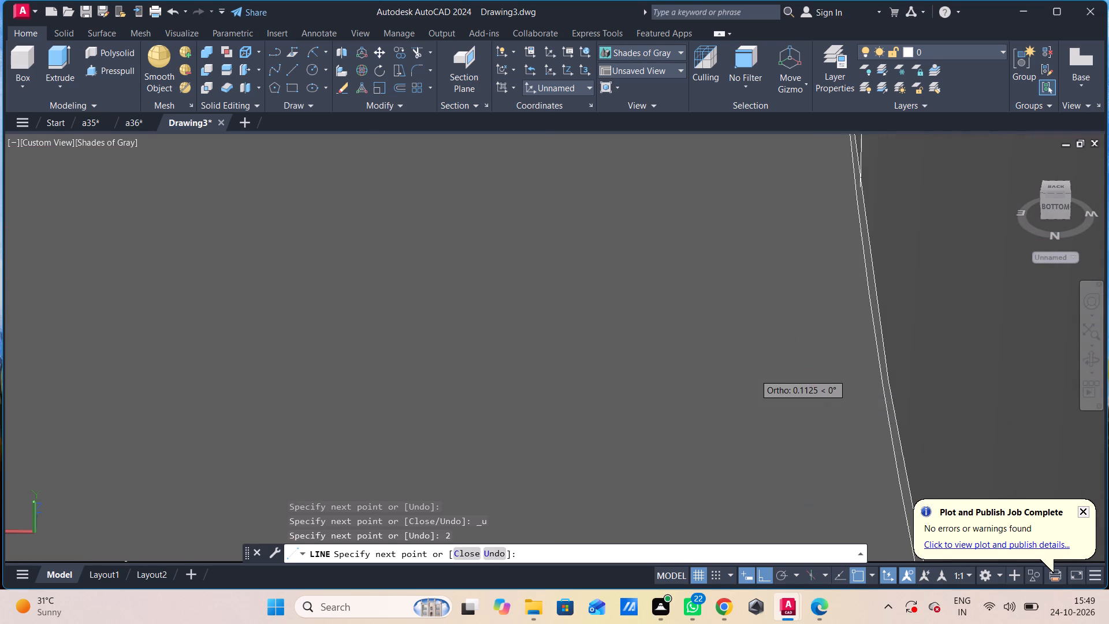
pyautogui.scroll(1, 754, 374)
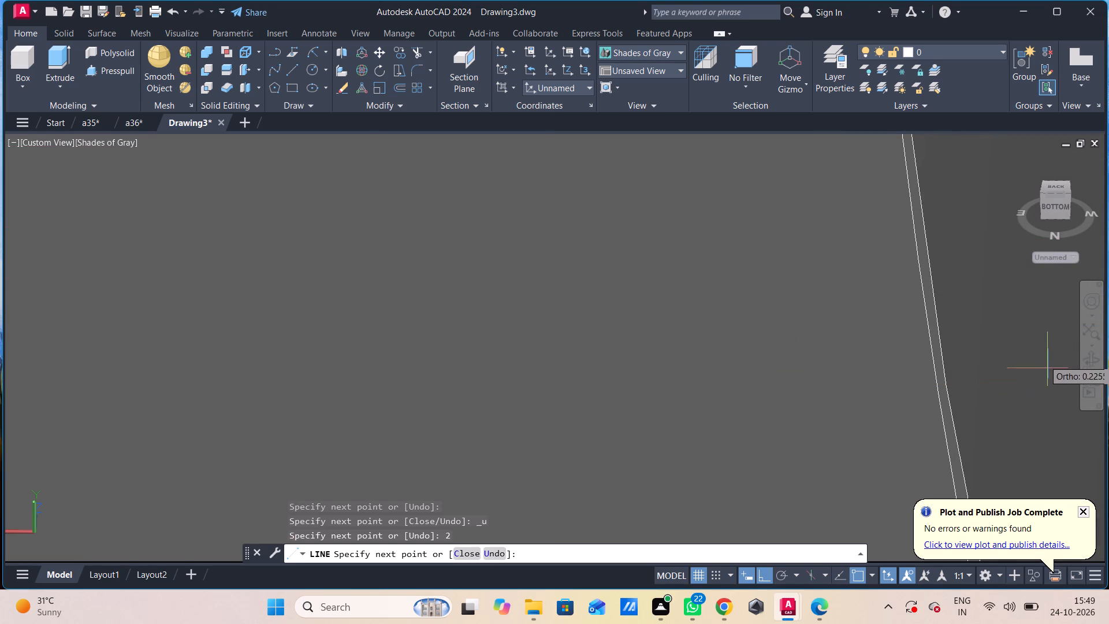
pyautogui.scroll(-1, 978, 303)
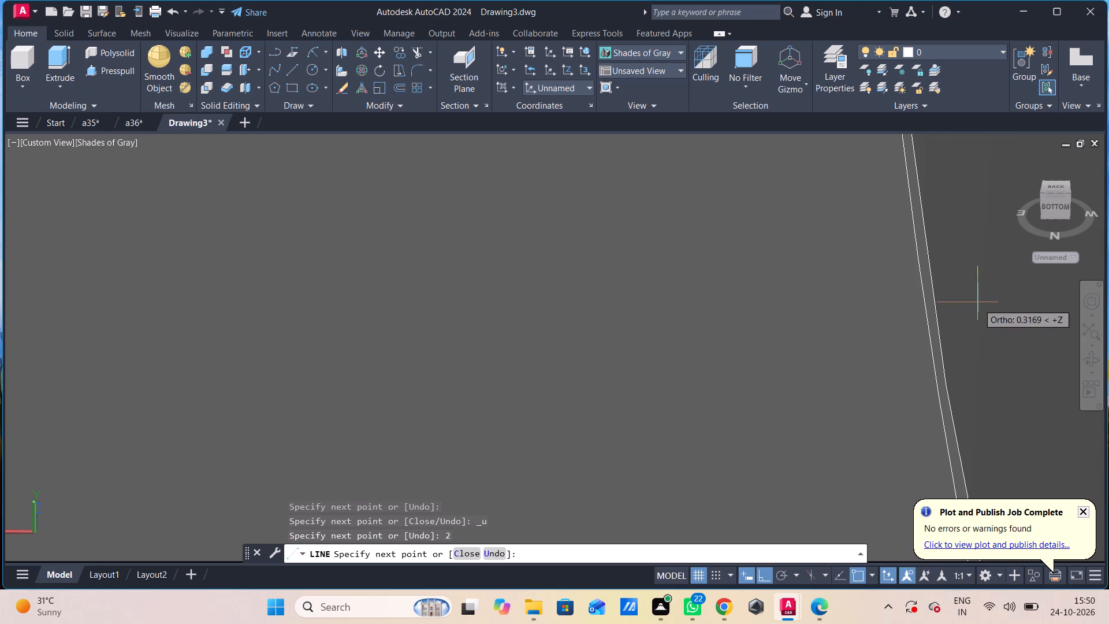
pyautogui.scroll(-3, 977, 303)
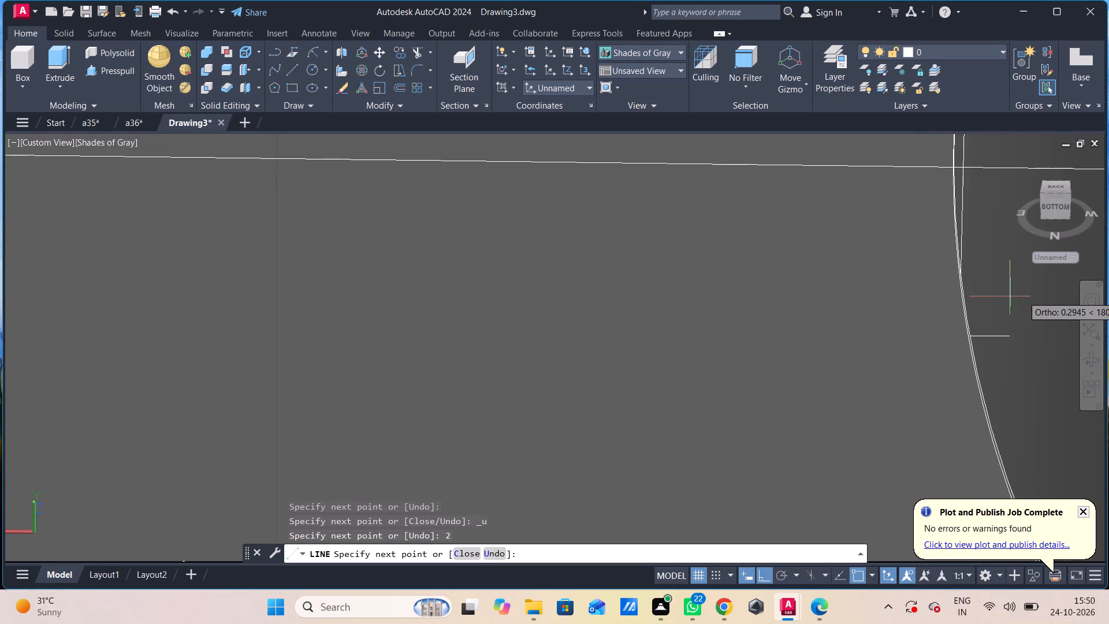
pyautogui.scroll(2, 1007, 329)
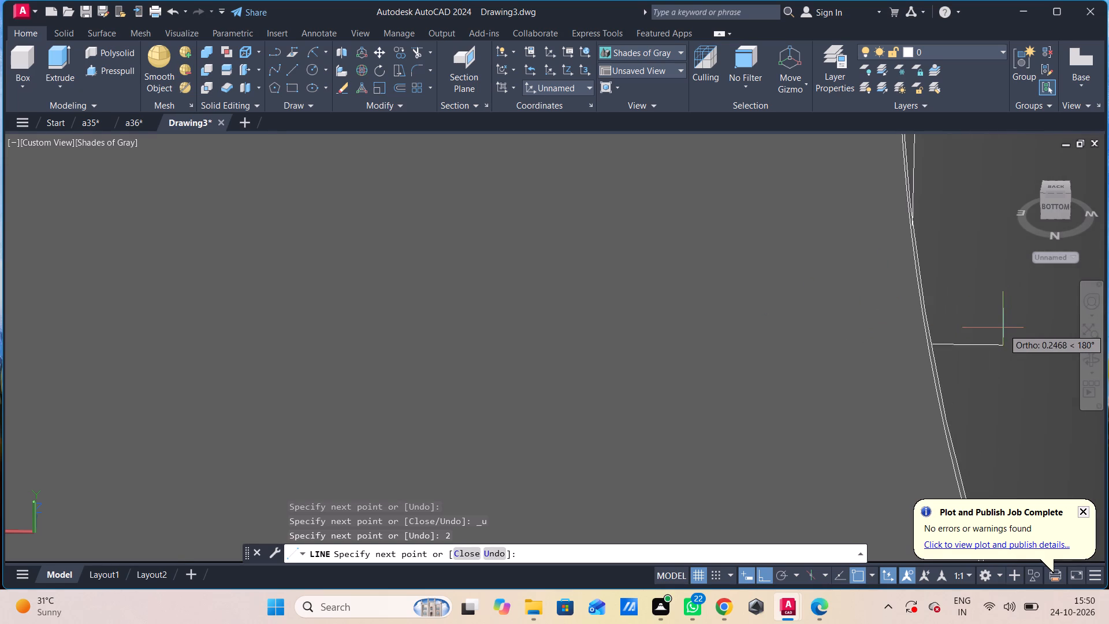
pyautogui.moveTo(1003, 329); pyautogui.dragTo(924, 313, button='middle')
pyautogui.scroll(4, 900, 343)
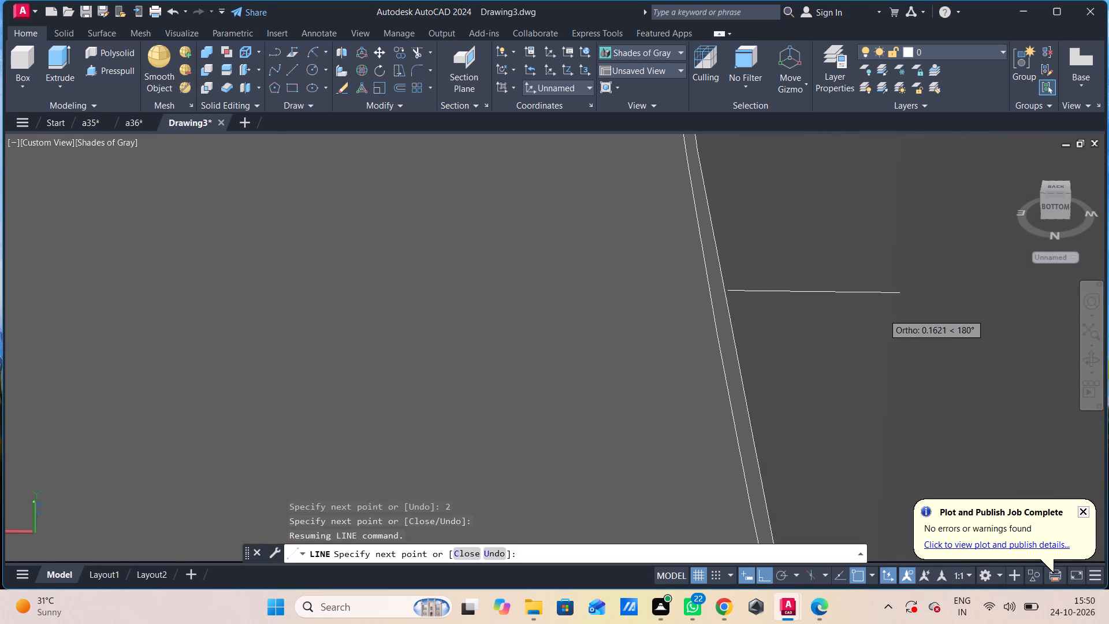
pyautogui.scroll(3, 884, 314)
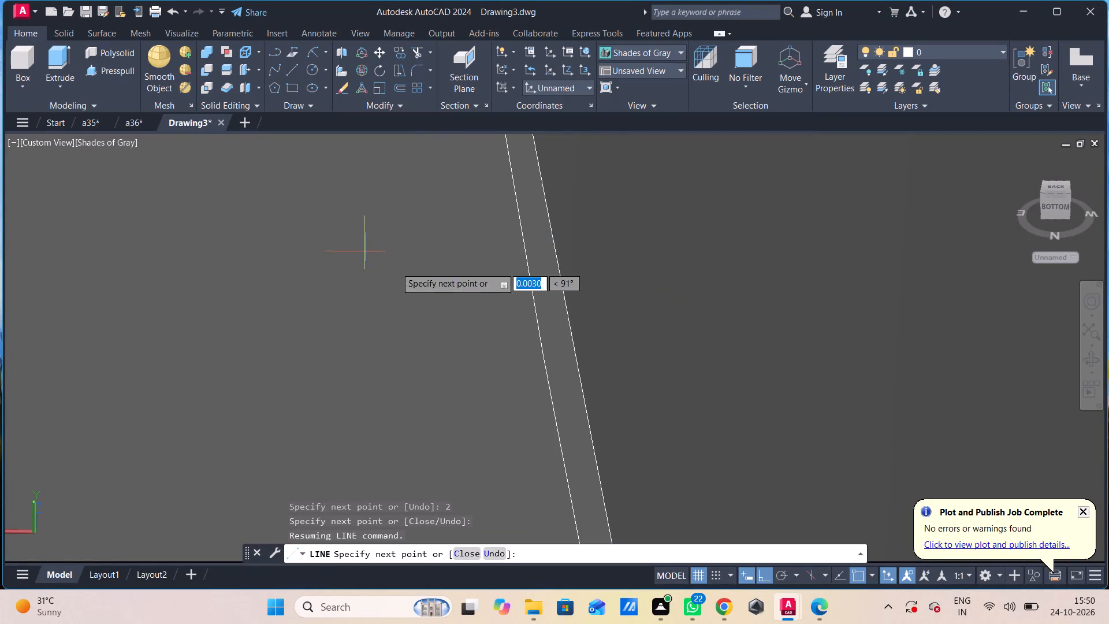
pyautogui.hotkey('ctrl', 'z')
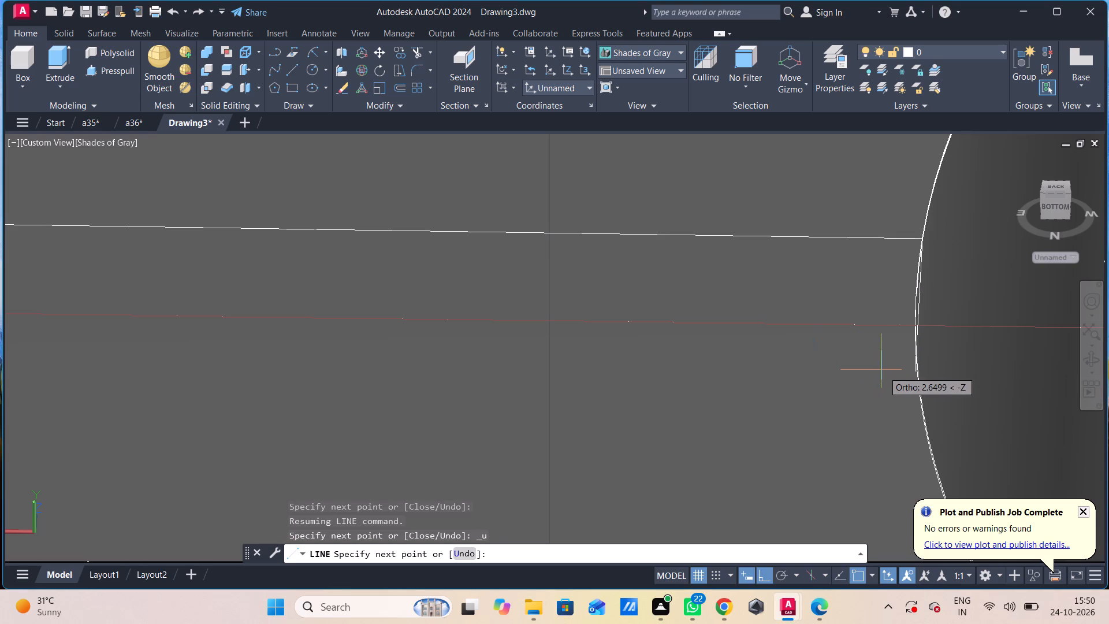
pyautogui.press('Escape')
# Close the slot profile with a line about 15.5 units from the short vertical line's lower end to the hole's edge, then up to the upper line.
pyautogui.scroll(-1, 893, 362)
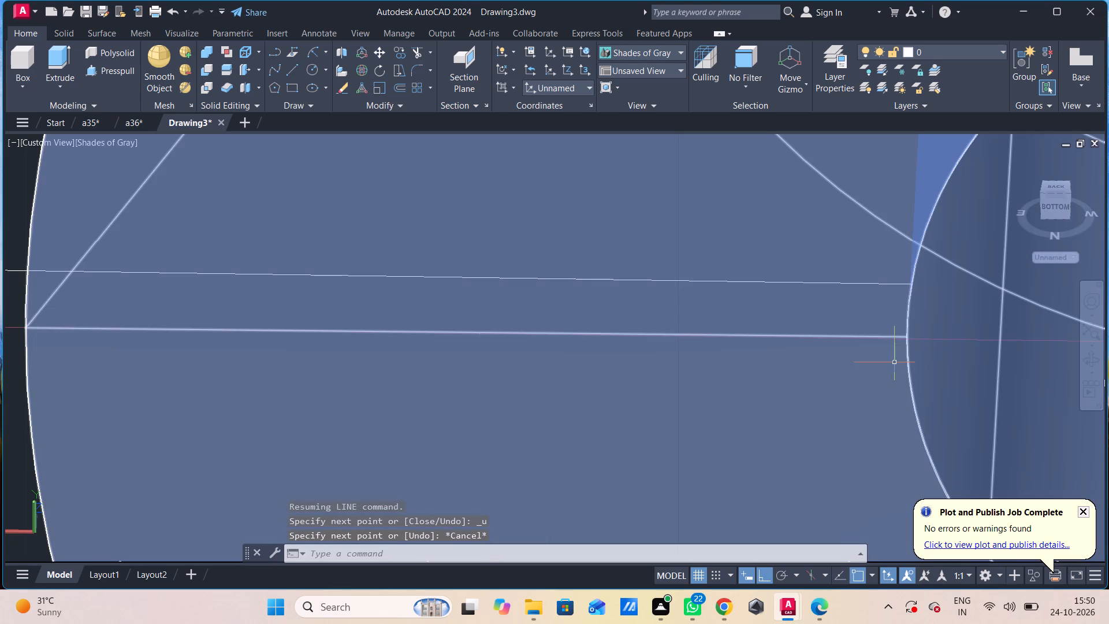
pyautogui.scroll(-2, 566, 321)
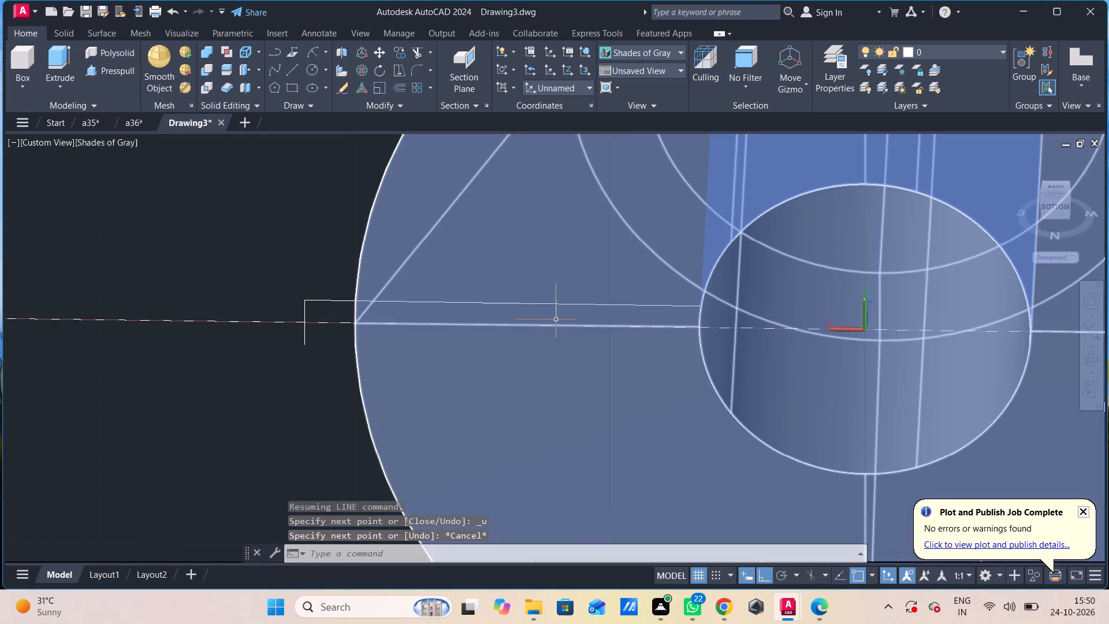
pyautogui.press('l')
pyautogui.press('Return')
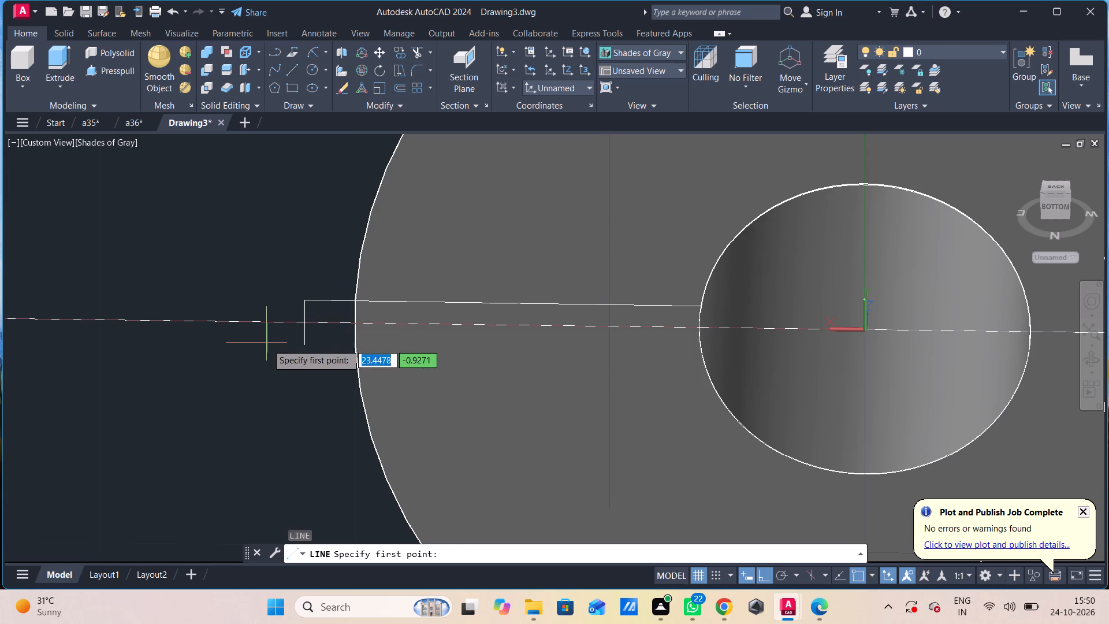
pyautogui.click(310, 343)
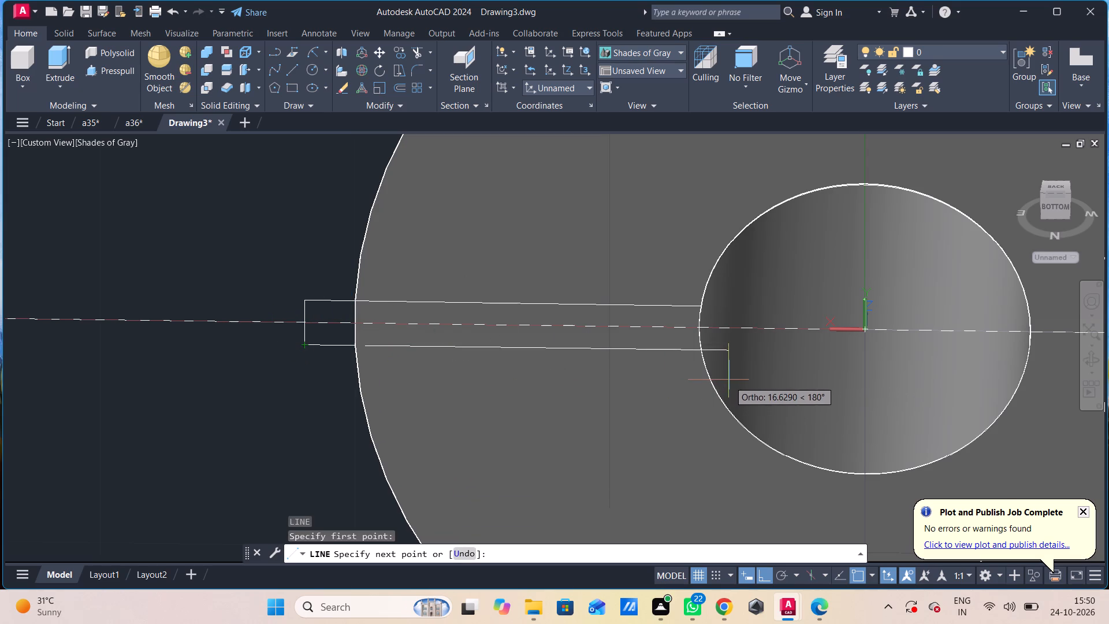
pyautogui.scroll(3, 708, 320)
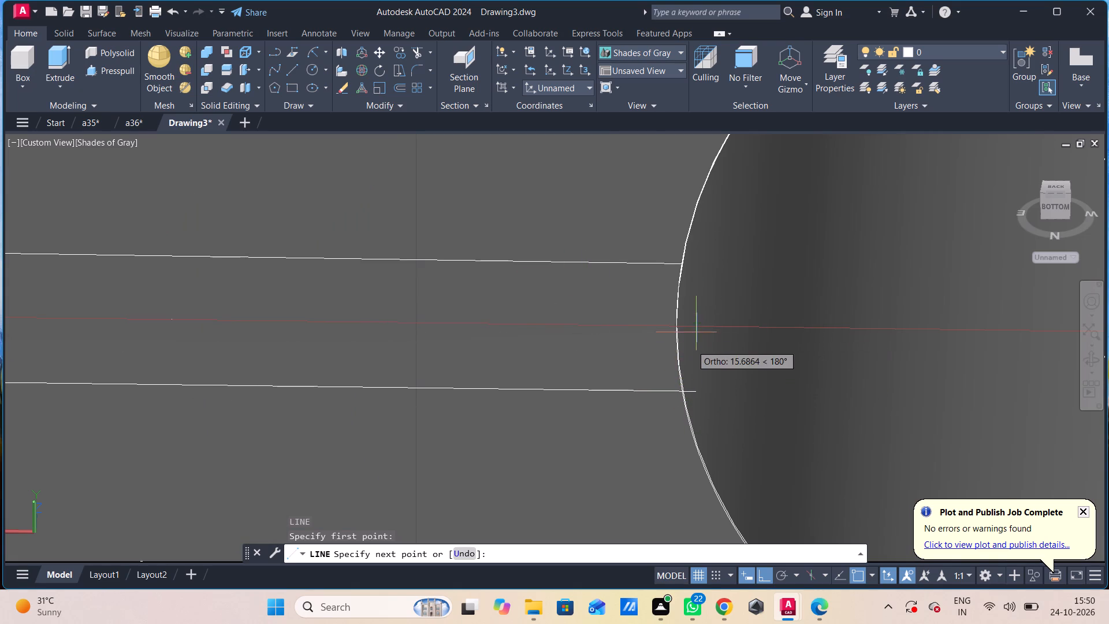
pyautogui.click(682, 391)
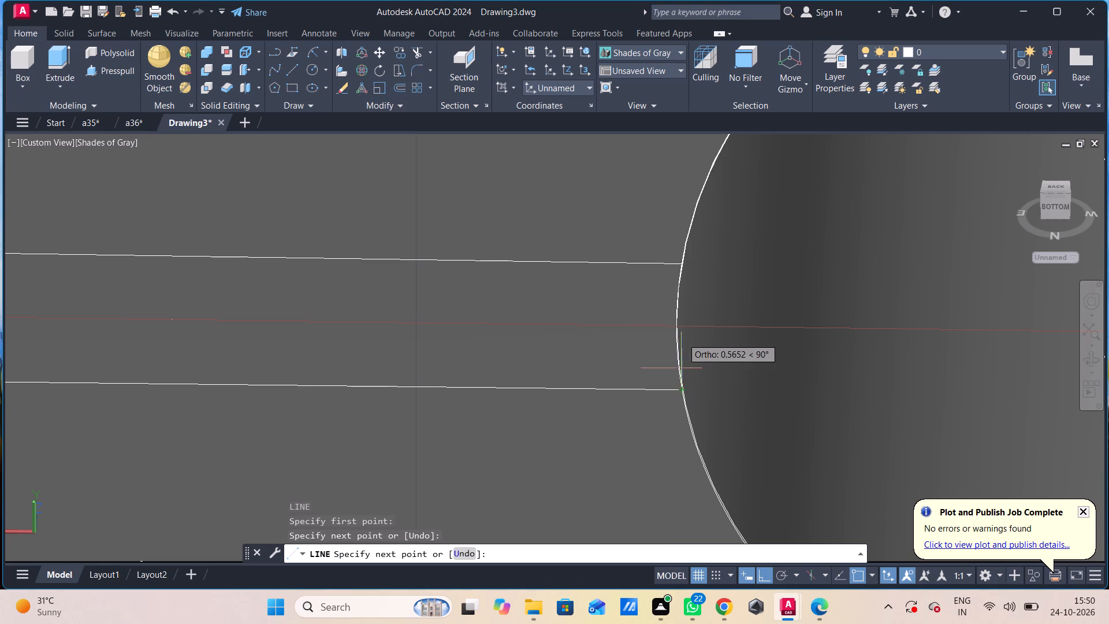
pyautogui.click(679, 265)
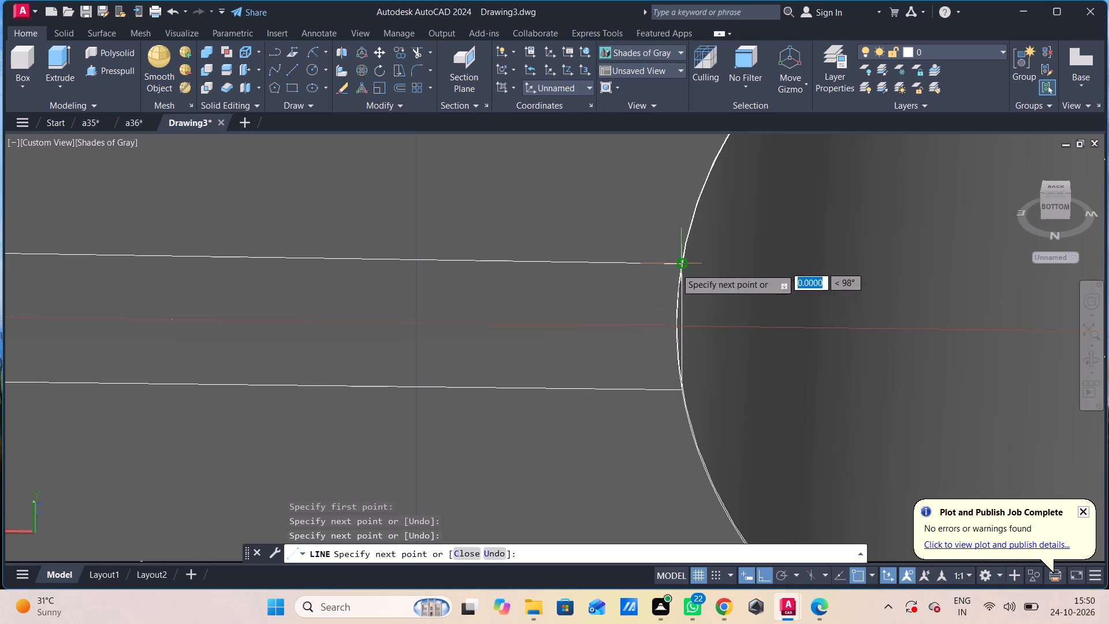
pyautogui.press('Escape')
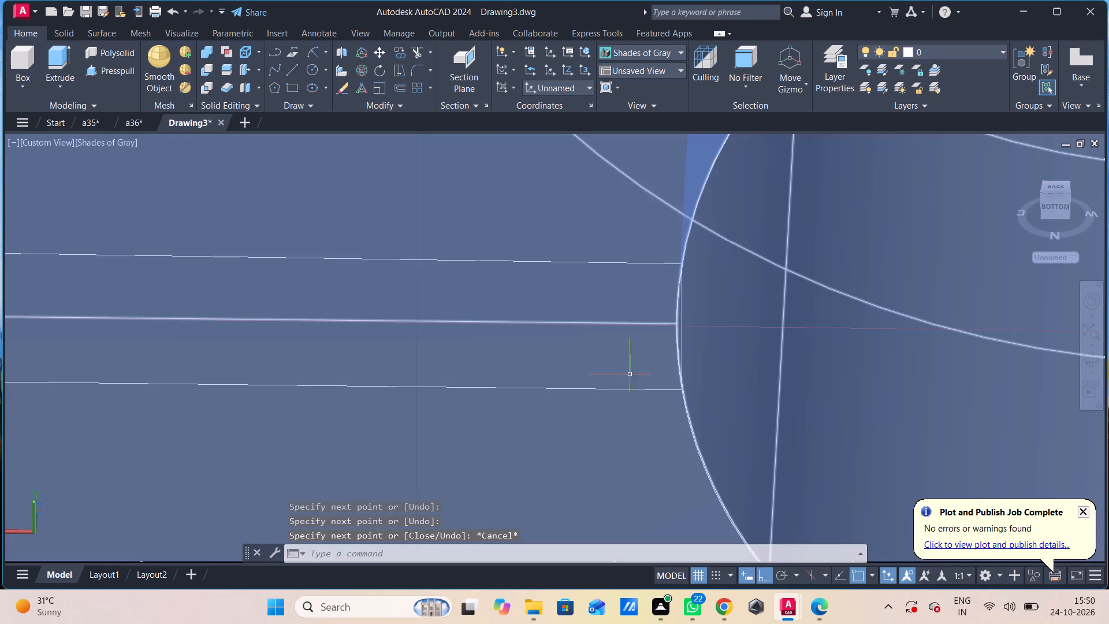
# Set the visual style to 2D Wireframe.
pyautogui.scroll(-4, 460, 212)
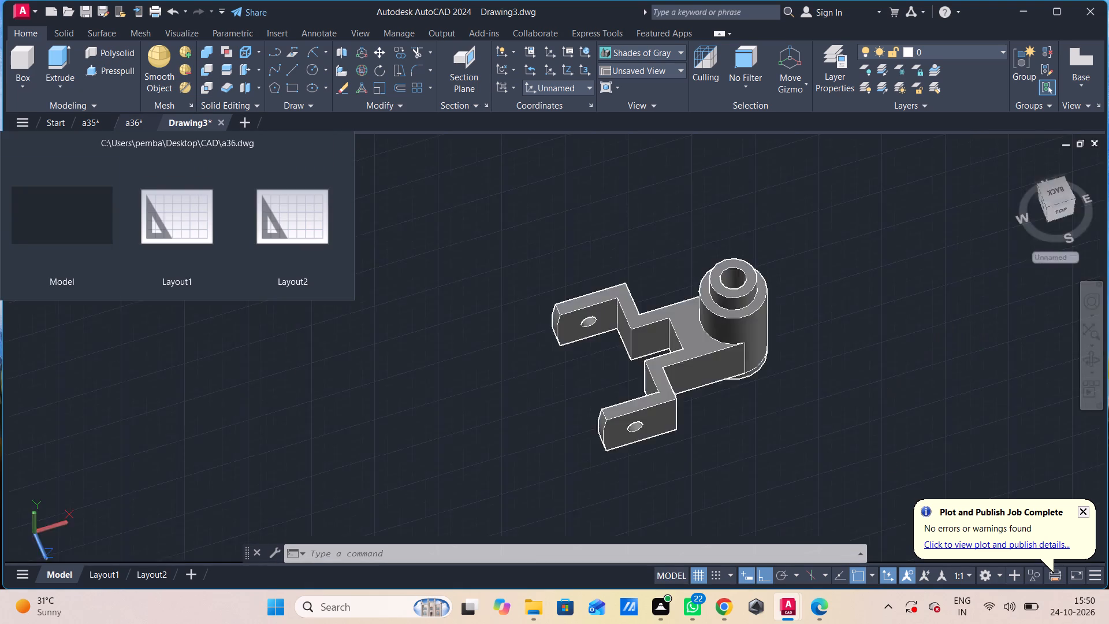
pyautogui.click(117, 139)
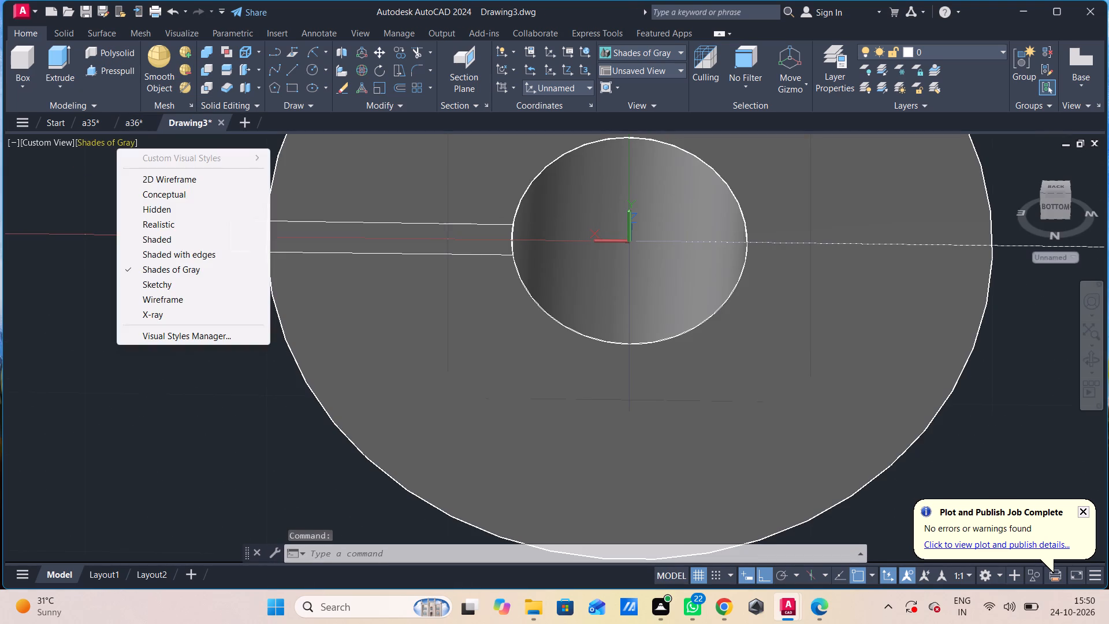
pyautogui.click(160, 178)
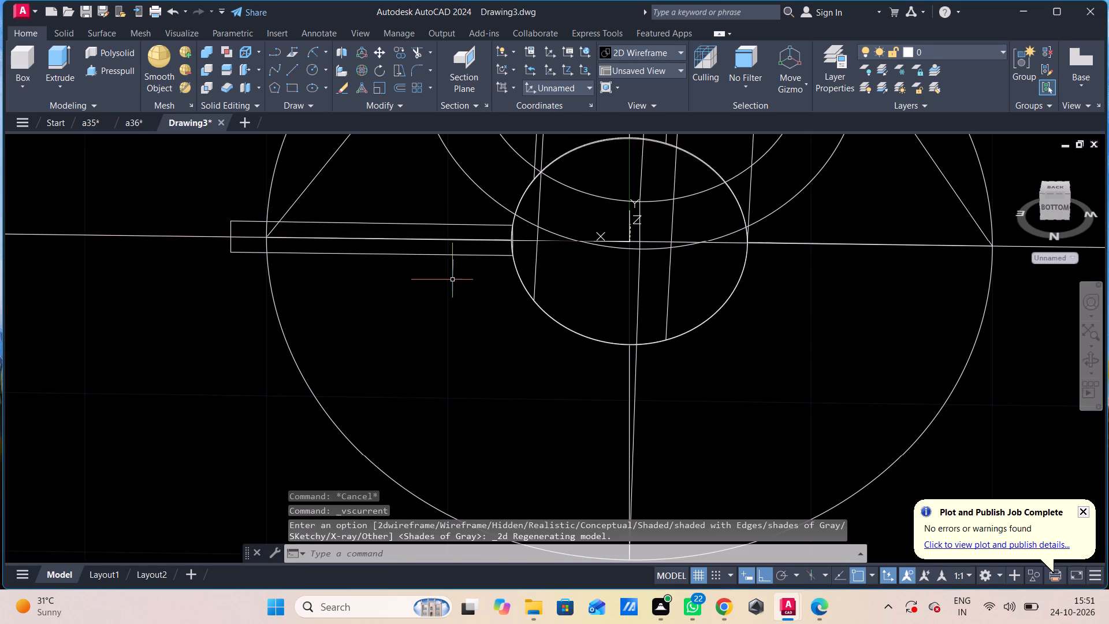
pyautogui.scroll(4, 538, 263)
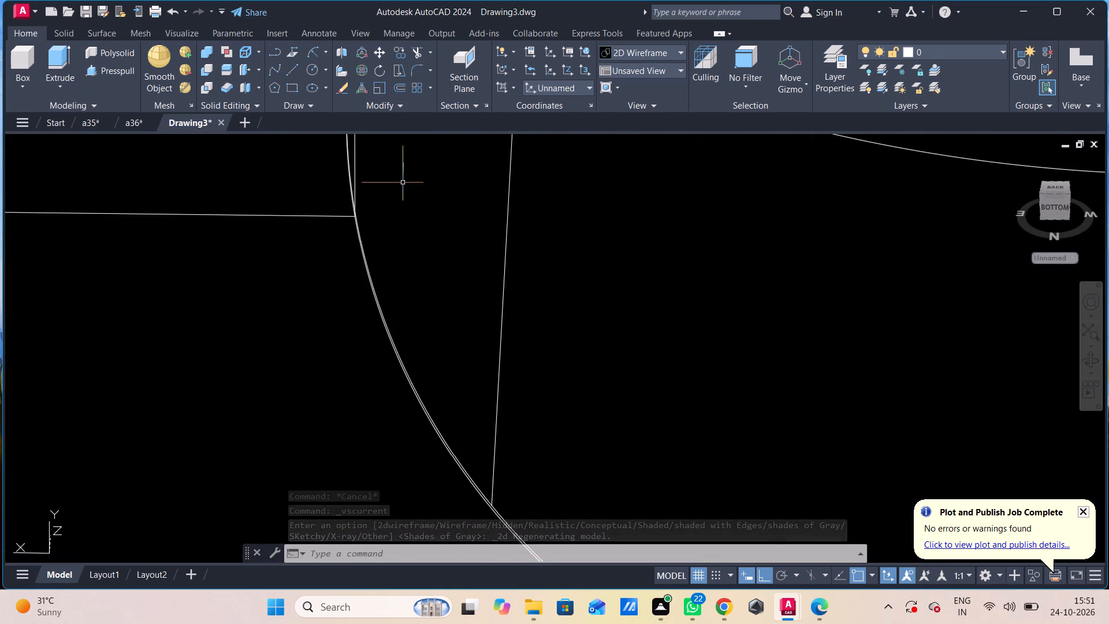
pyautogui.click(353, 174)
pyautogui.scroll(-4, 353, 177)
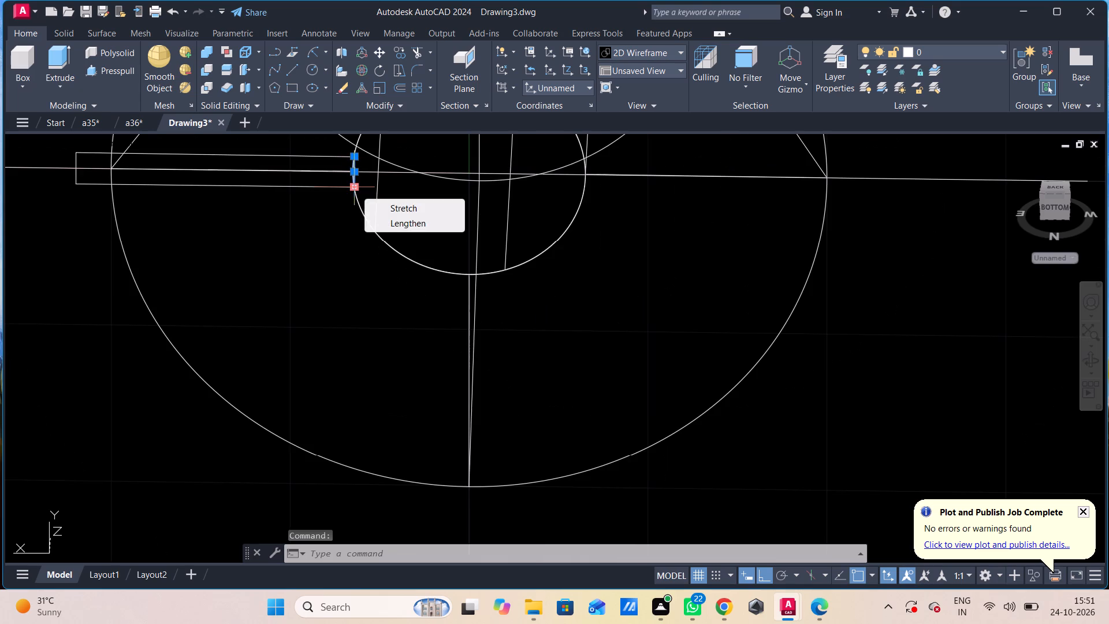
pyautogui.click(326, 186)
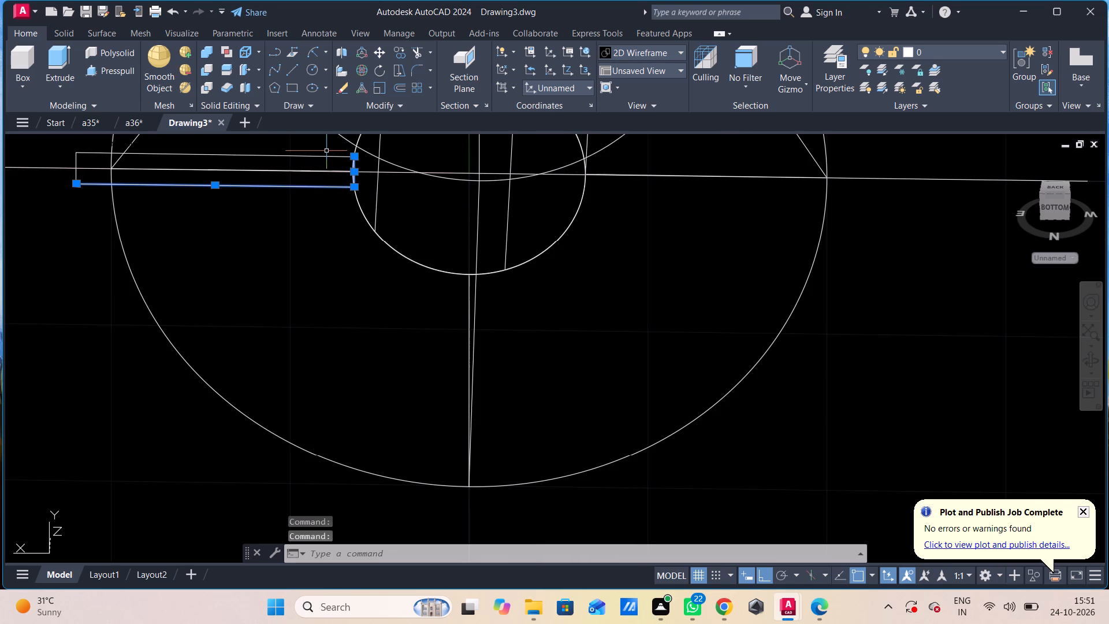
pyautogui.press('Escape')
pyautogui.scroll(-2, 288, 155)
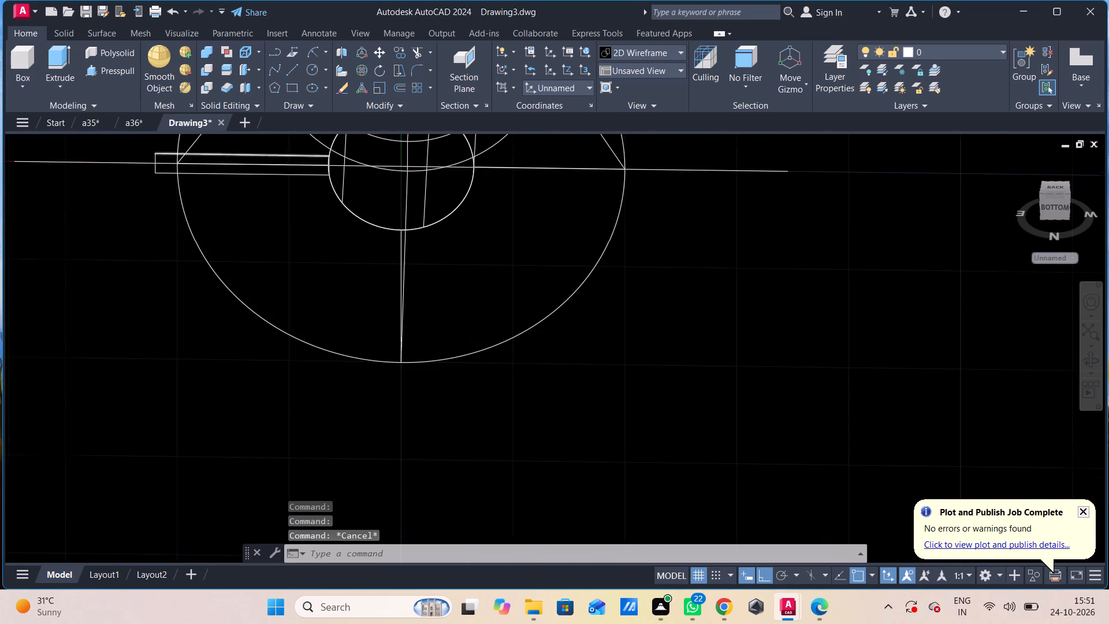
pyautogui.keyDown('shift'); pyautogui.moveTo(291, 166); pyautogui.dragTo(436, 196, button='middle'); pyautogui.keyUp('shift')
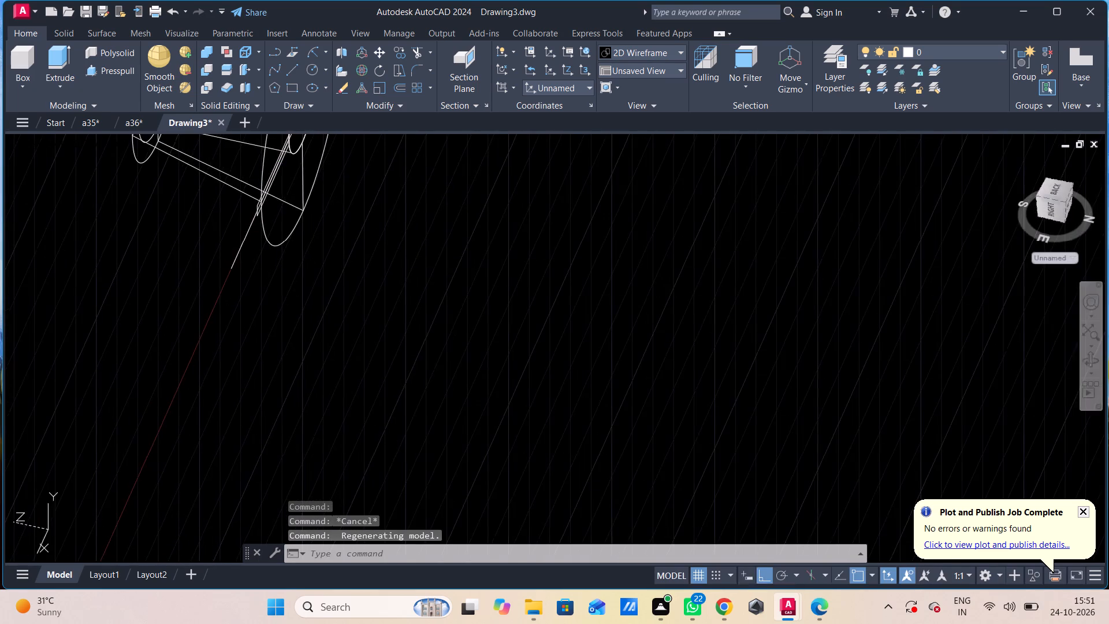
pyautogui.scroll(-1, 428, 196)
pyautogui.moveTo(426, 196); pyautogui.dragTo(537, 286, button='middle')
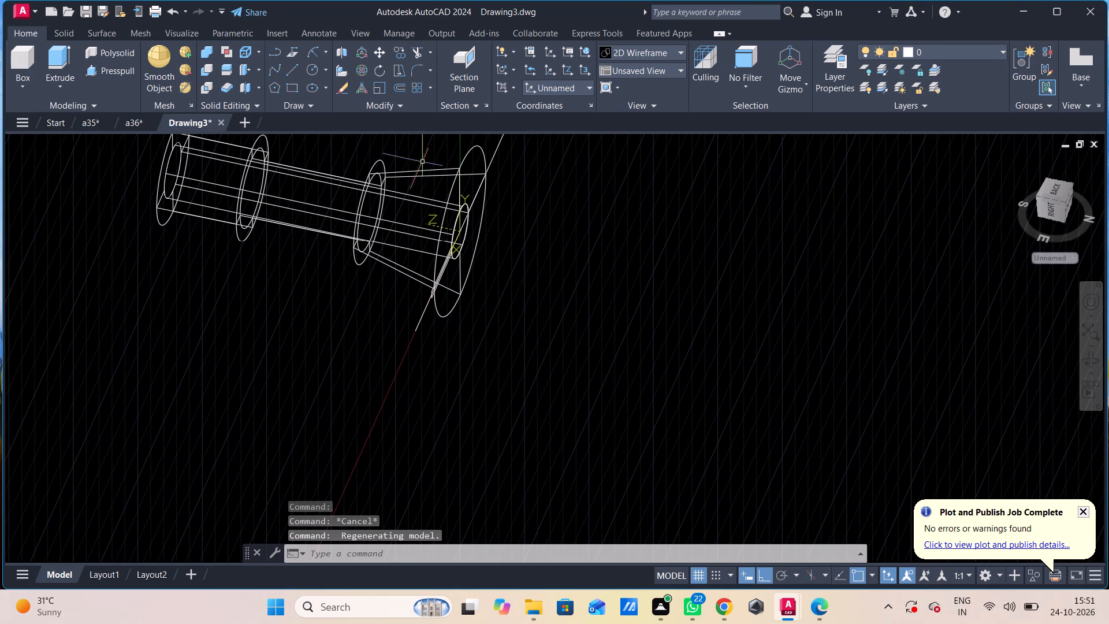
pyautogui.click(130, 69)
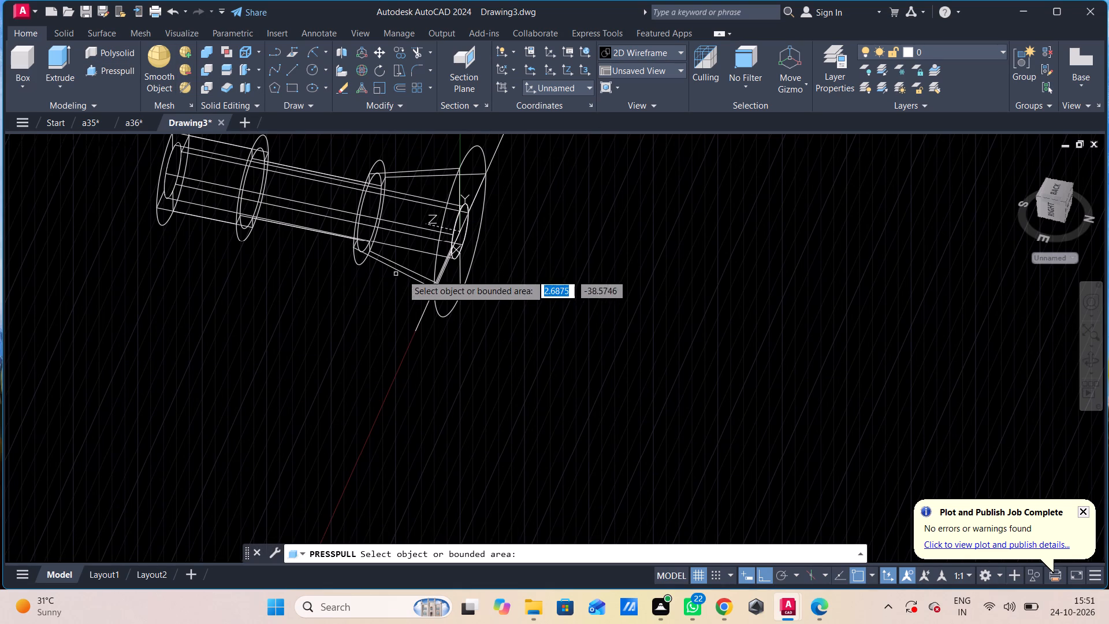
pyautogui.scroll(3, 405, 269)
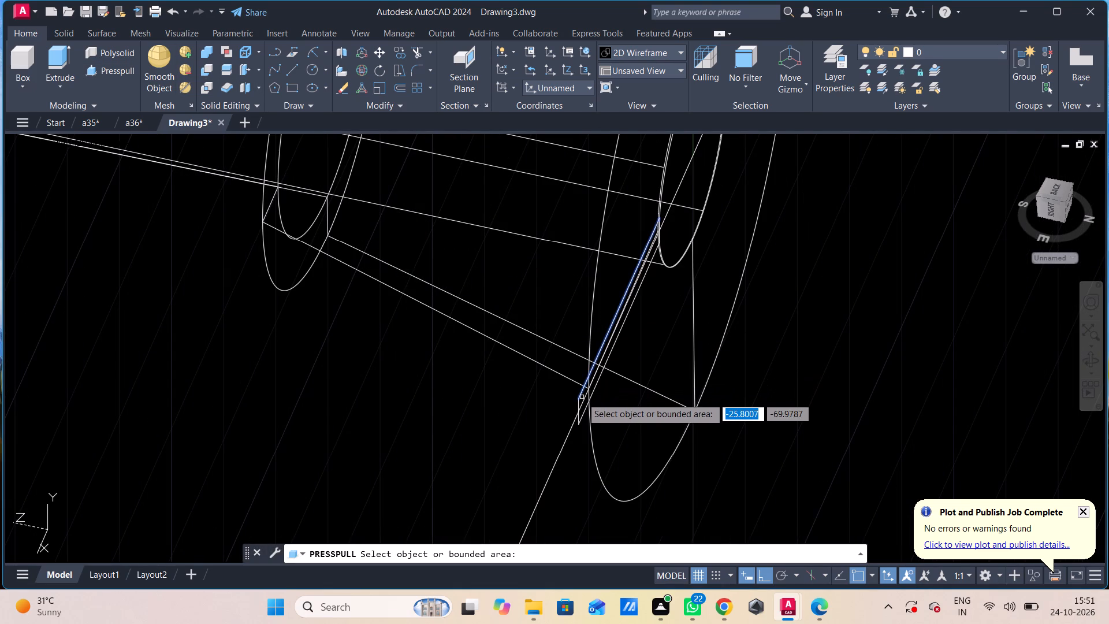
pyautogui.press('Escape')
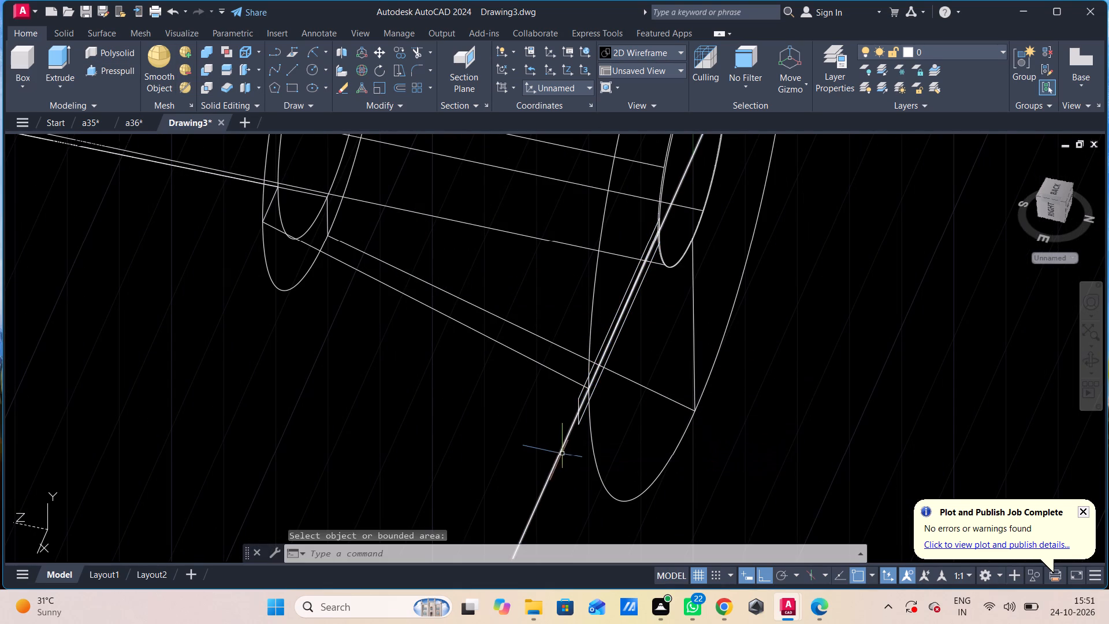
# Delete the long centreline running through the slot profile on the flared face.
pyautogui.click(559, 454)
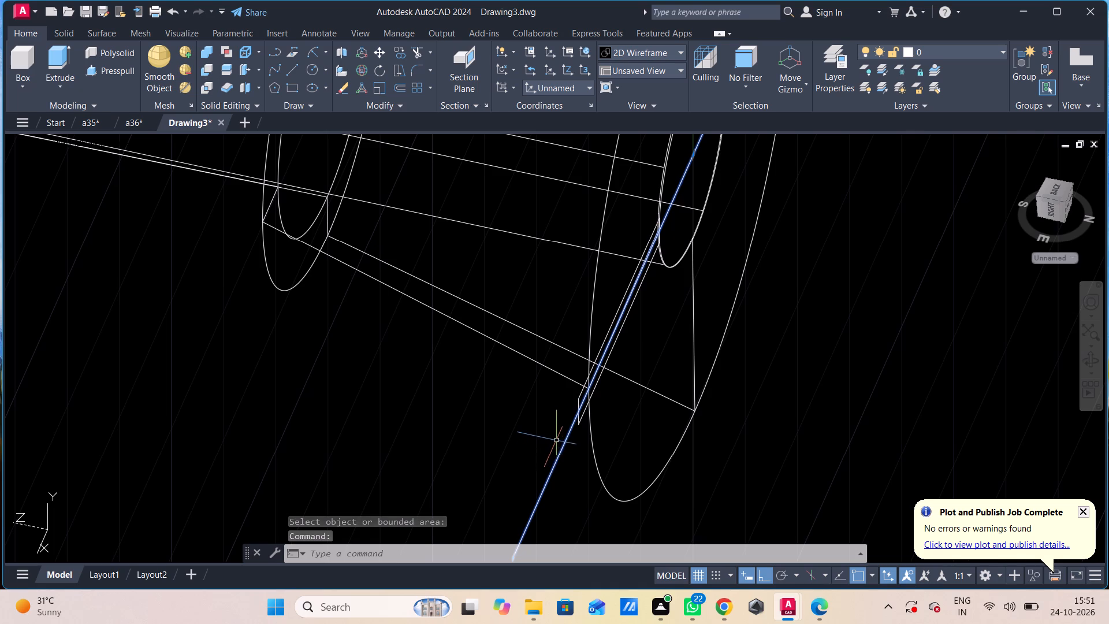
pyautogui.press('Delete')
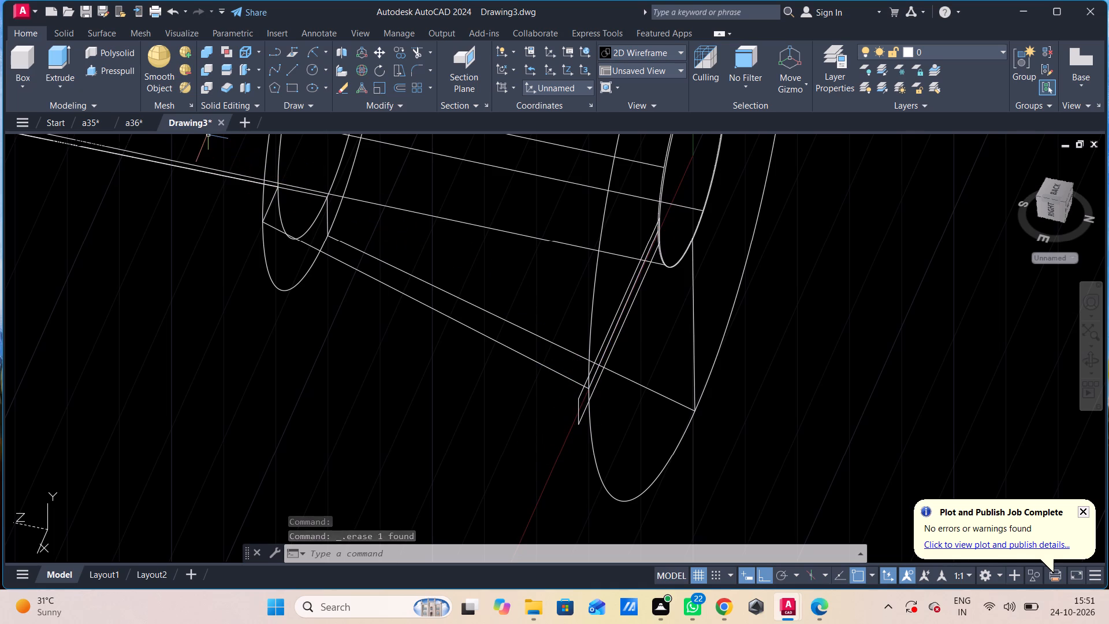
# Presspull the closed slot profile on the flared face 44 units along the part's length.
pyautogui.click(107, 65)
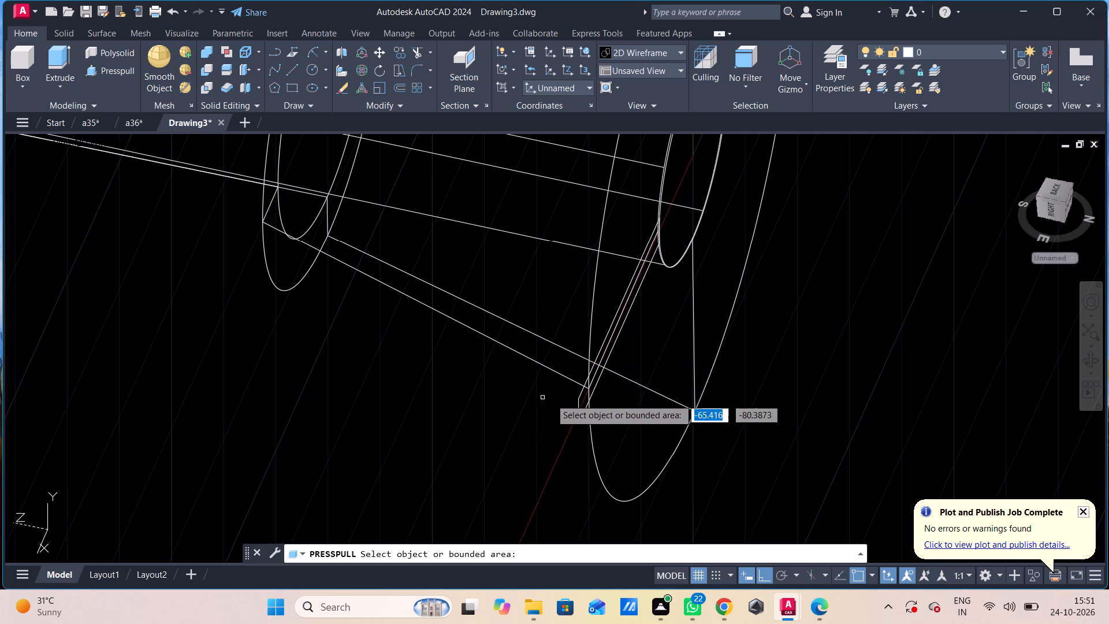
pyautogui.click(582, 403)
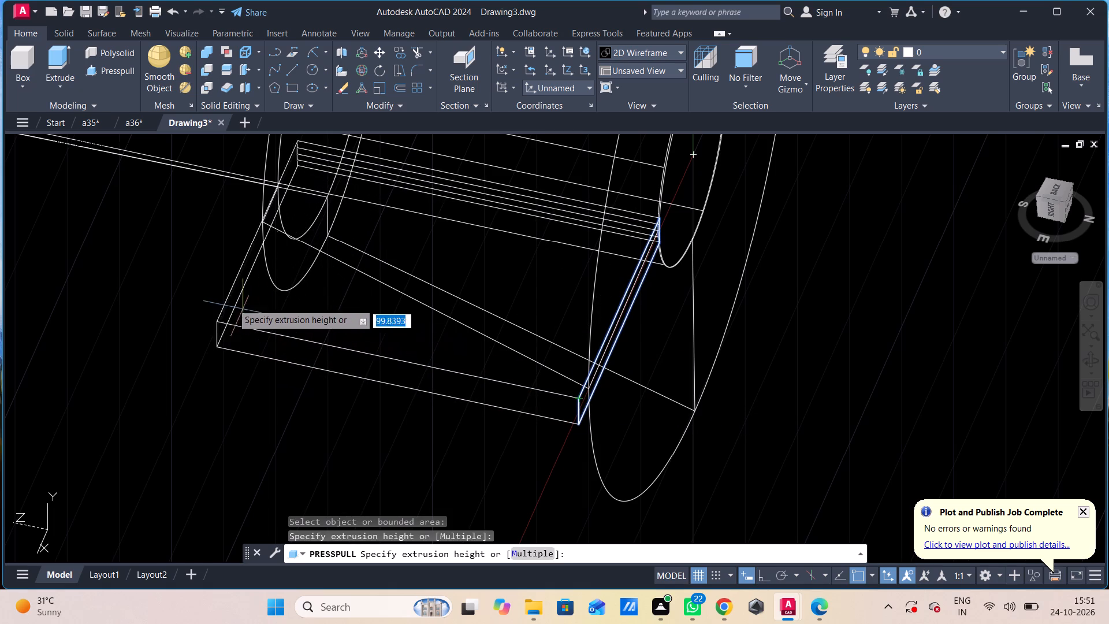
pyautogui.scroll(-1, 170, 285)
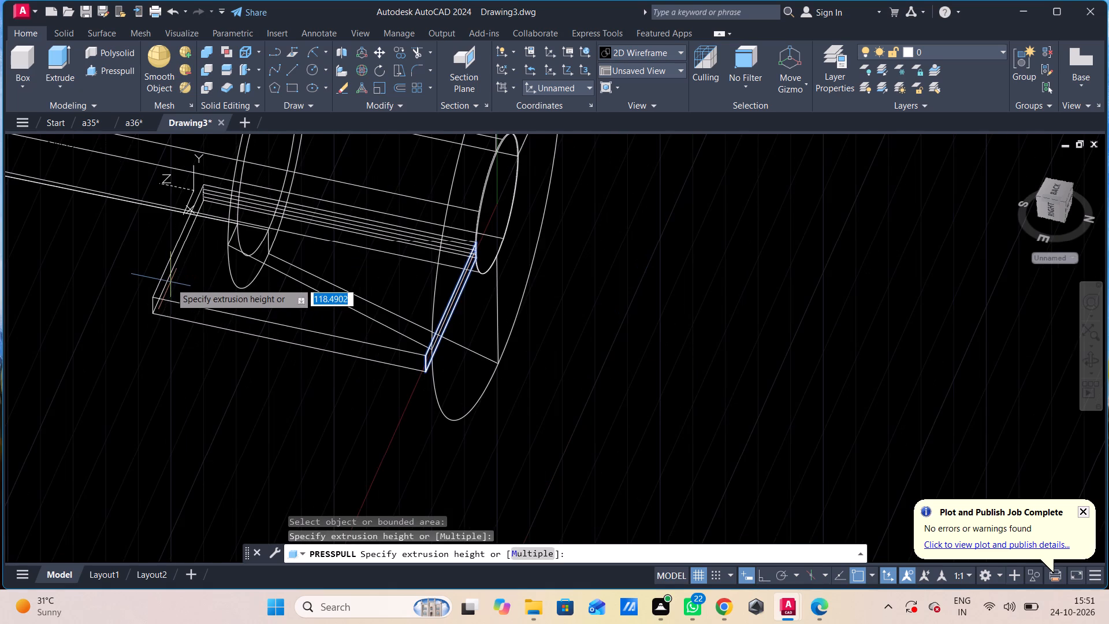
pyautogui.scroll(-1, 170, 283)
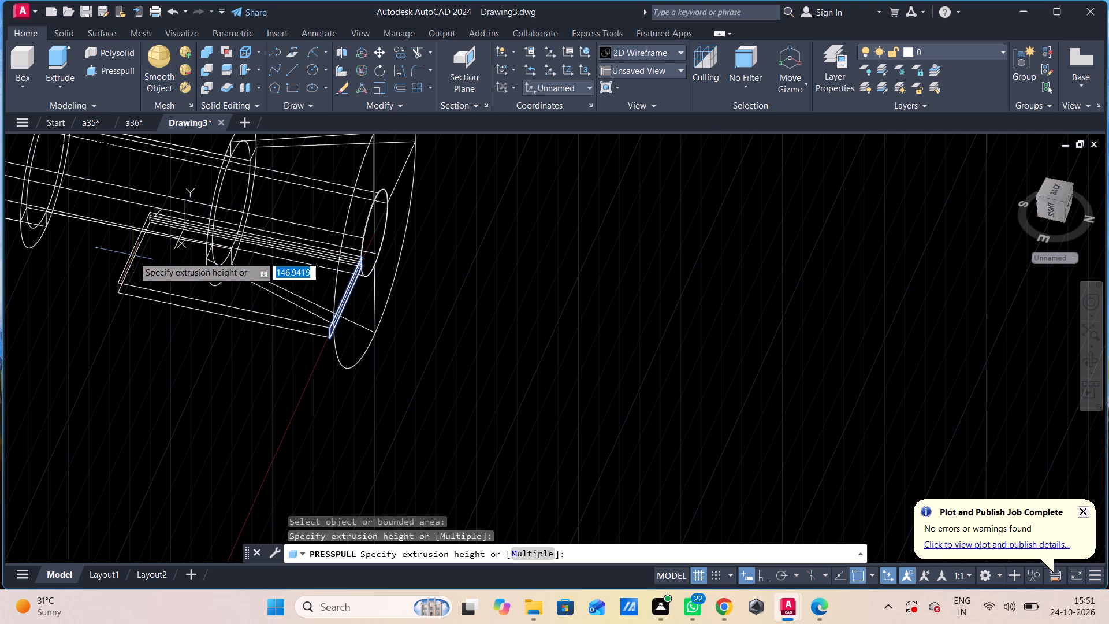
pyautogui.write('44')
pyautogui.press('Return')
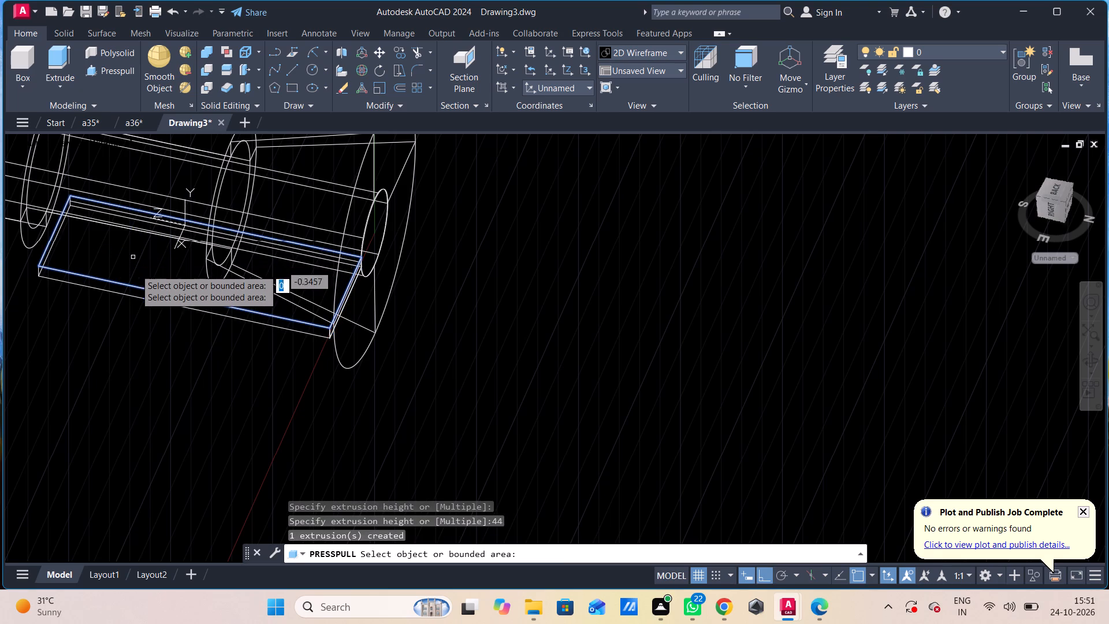
pyautogui.press('Escape')
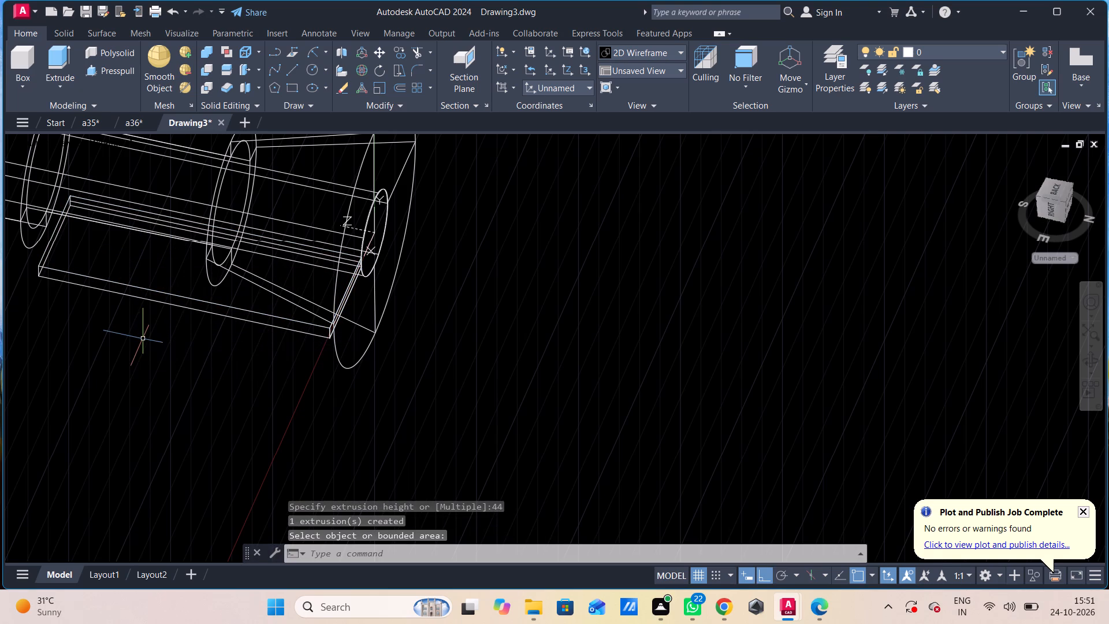
# Set the visual style to Shades of Gray.
pyautogui.click(119, 140)
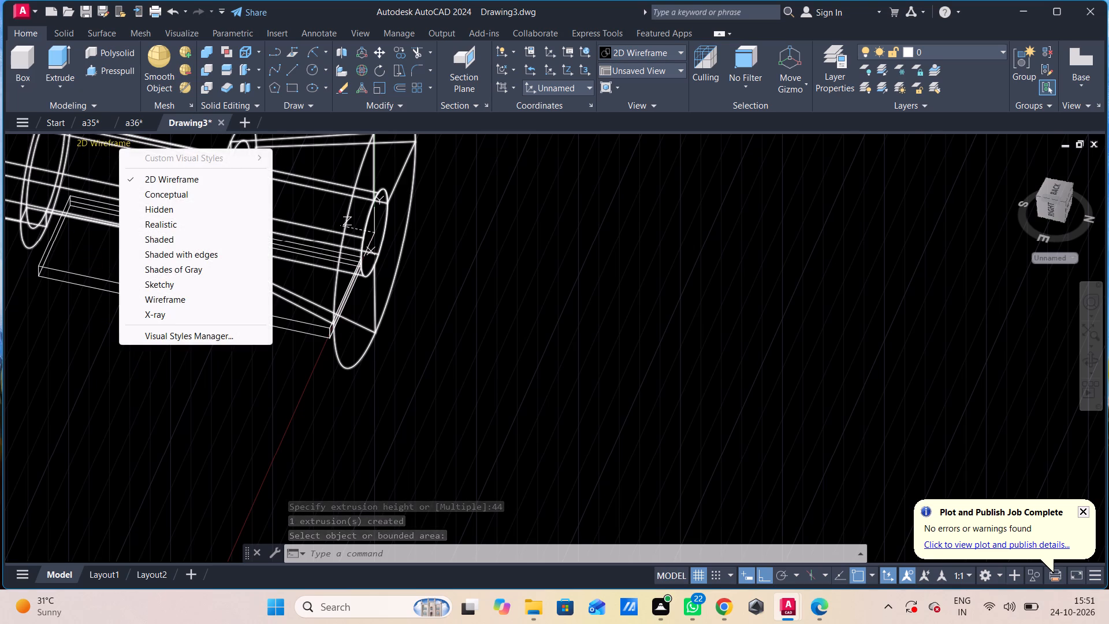
pyautogui.click(162, 270)
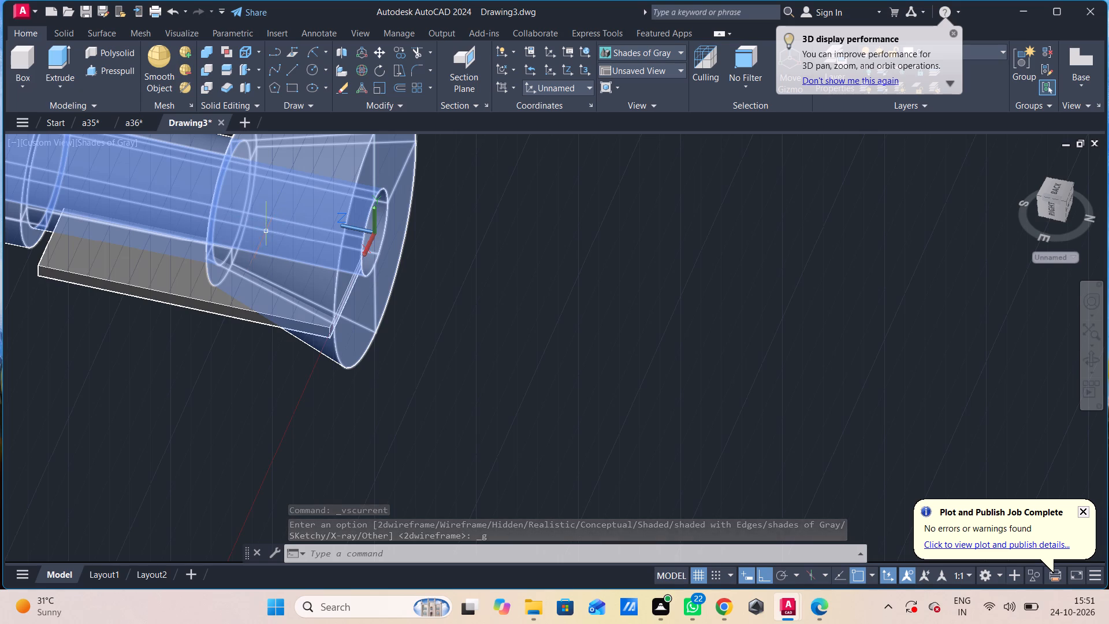
# Subtract the extruded slot solid from the stepped, flared round part.
pyautogui.press('s')
pyautogui.write('ub')
pyautogui.press('space')
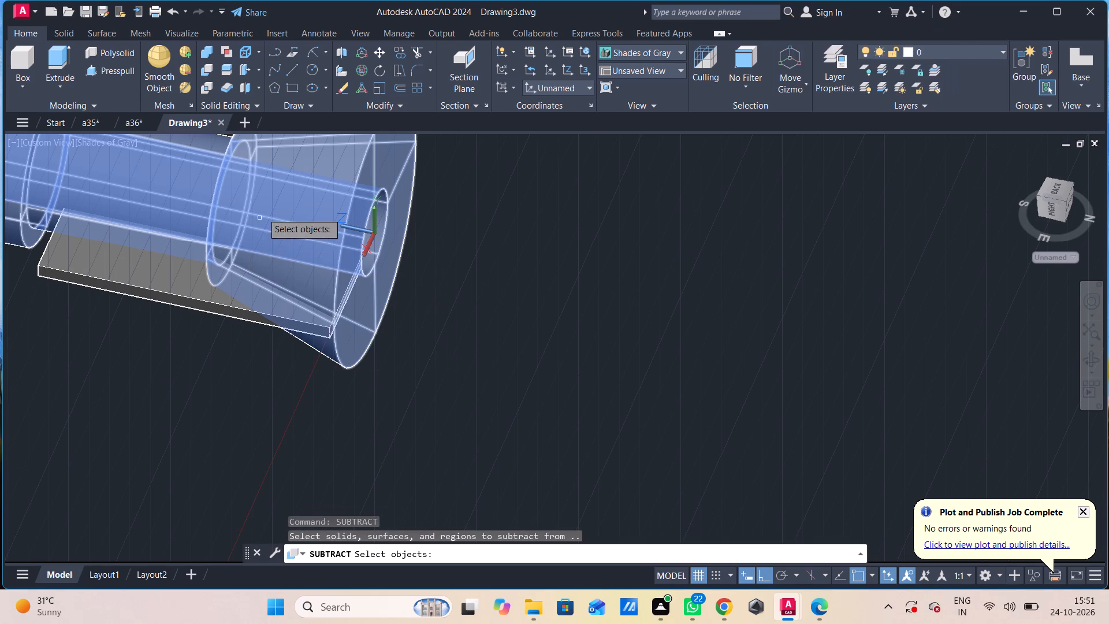
pyautogui.click(262, 213)
pyautogui.press('space')
pyautogui.click(210, 296)
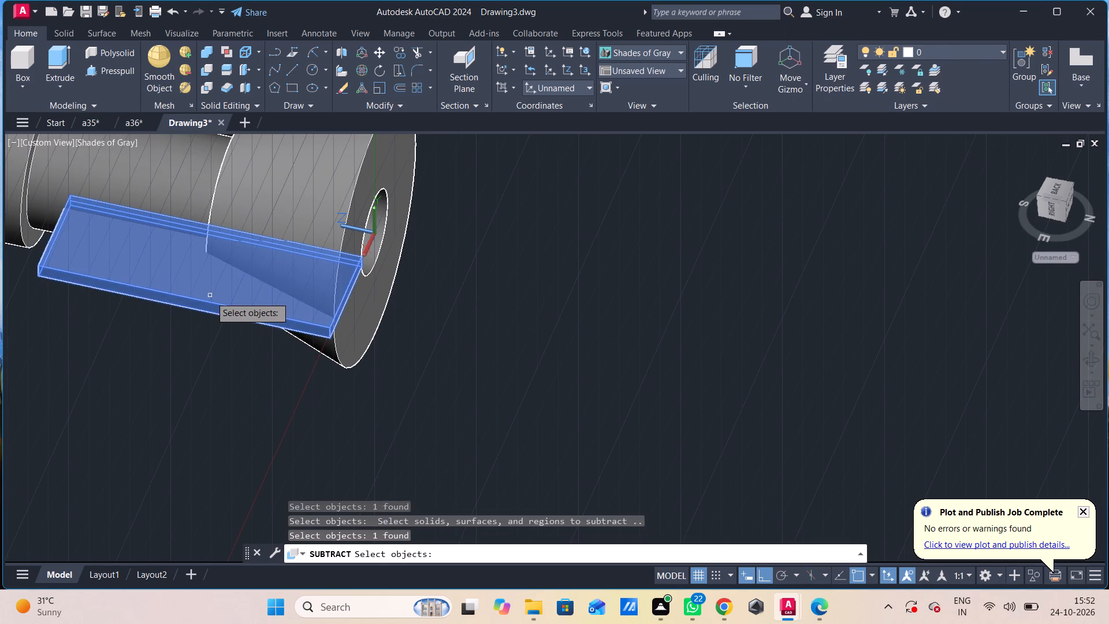
pyautogui.press('space')
# Delete the four leftover slot profile lines on the flared face.
pyautogui.keyDown('shift'); pyautogui.moveTo(211, 309); pyautogui.dragTo(209, 263, button='middle'); pyautogui.keyUp('shift')
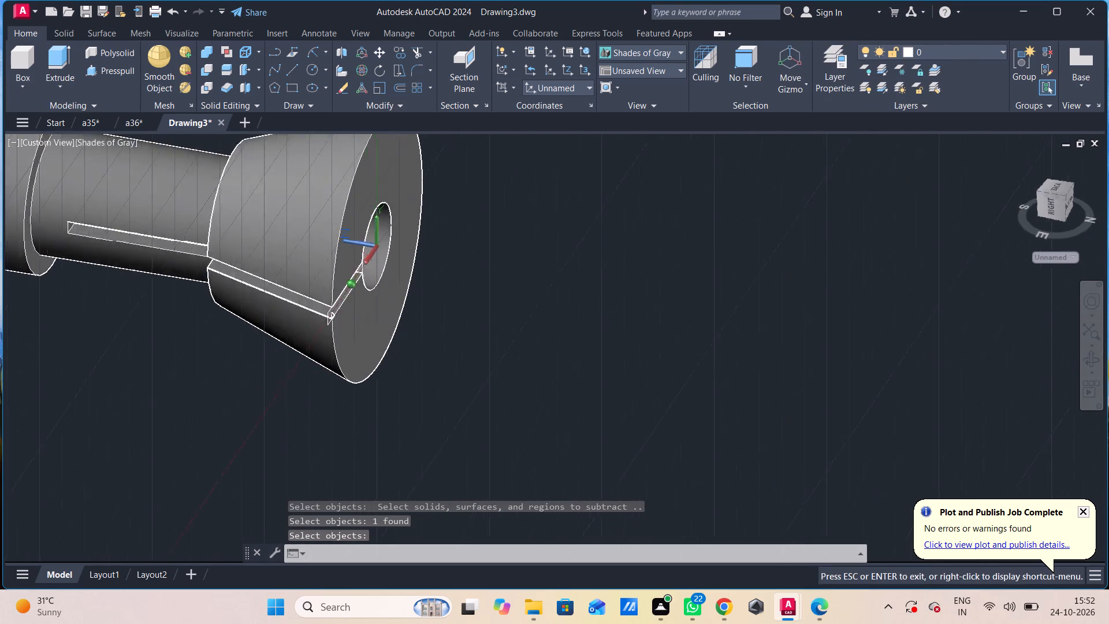
pyautogui.keyDown('shift'); pyautogui.moveTo(209, 263); pyautogui.dragTo(107, 246, button='middle'); pyautogui.keyUp('shift')
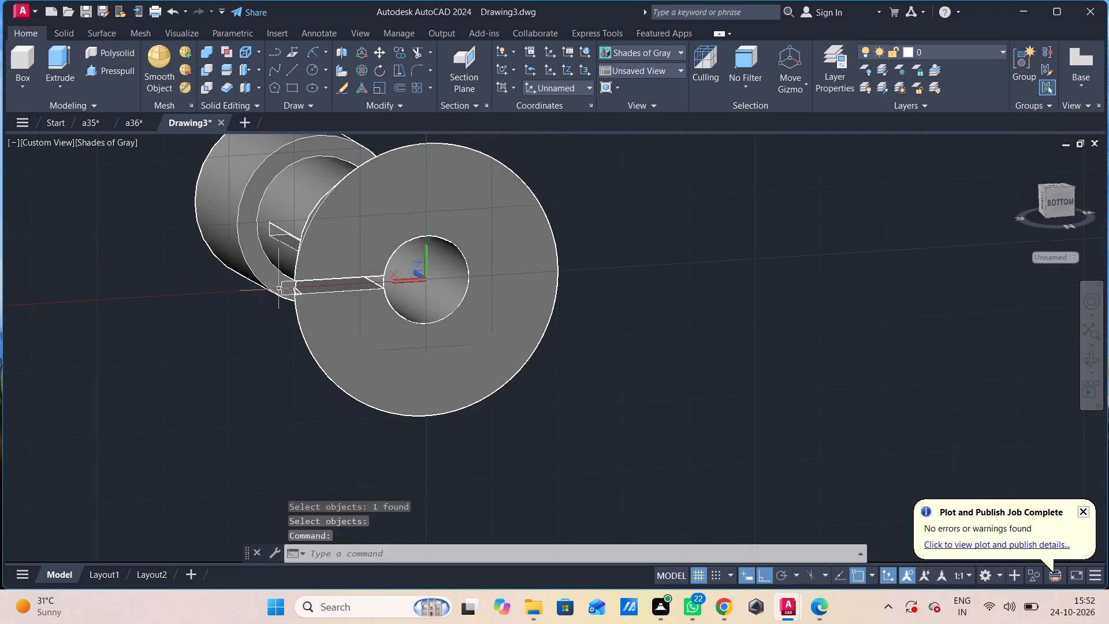
pyautogui.click(281, 283)
pyautogui.click(280, 294)
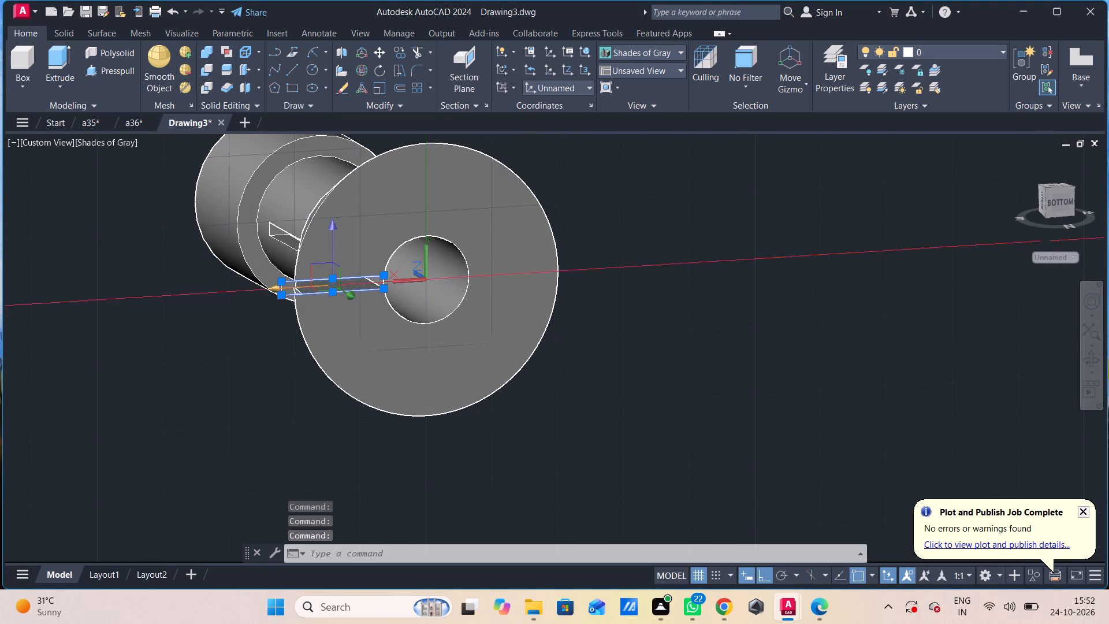
pyautogui.scroll(4, 267, 287)
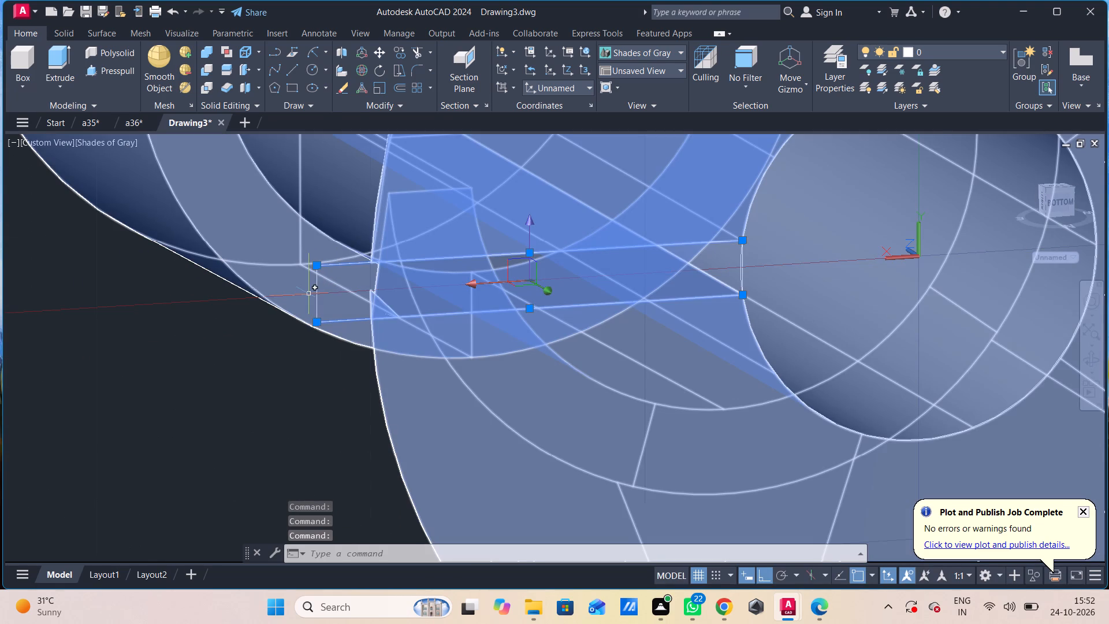
pyautogui.click(316, 292)
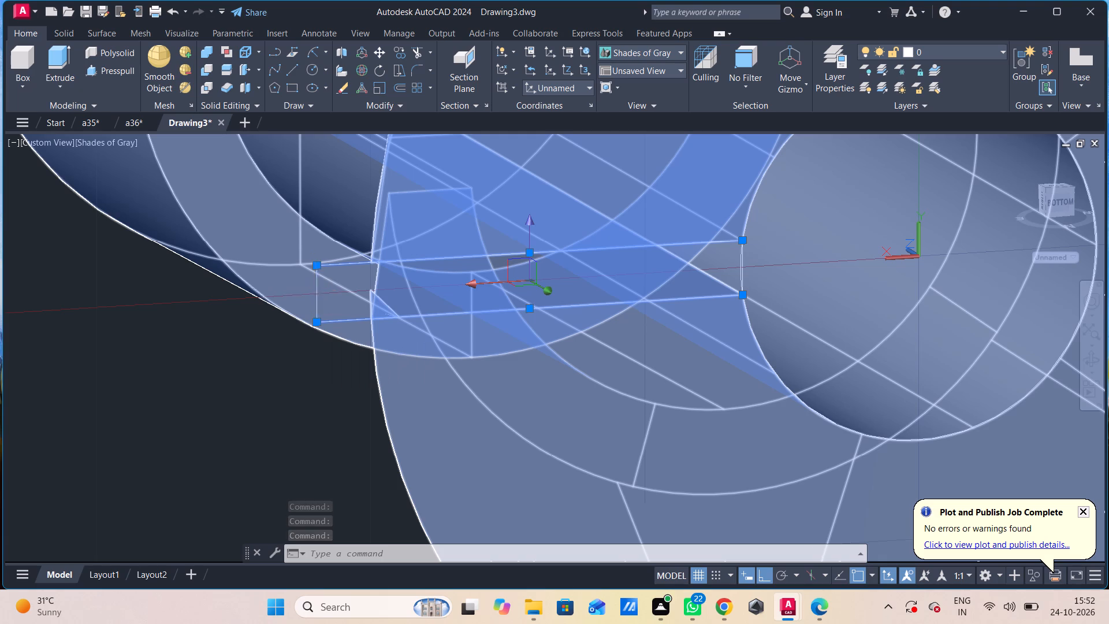
pyautogui.click(743, 283)
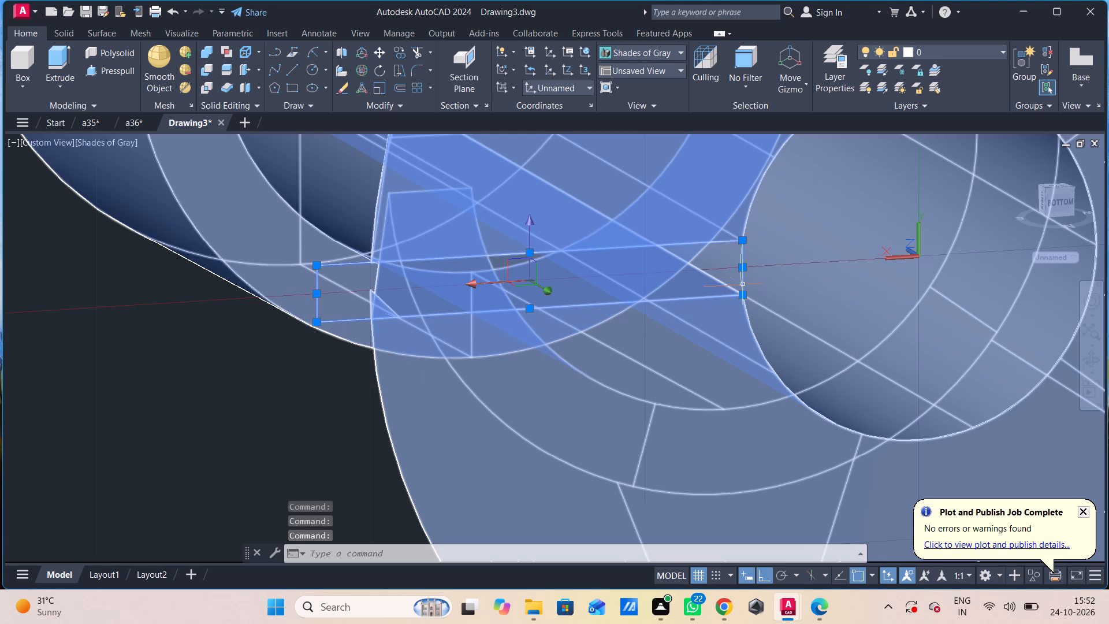
pyautogui.press('Delete')
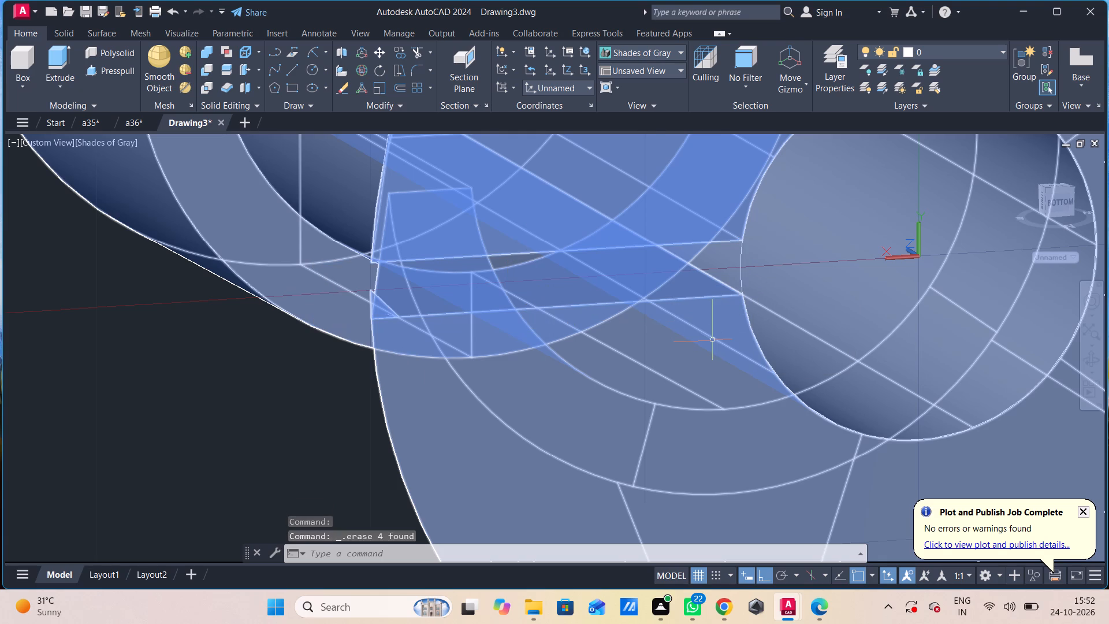
pyautogui.scroll(-2, 713, 341)
pyautogui.press('Escape')
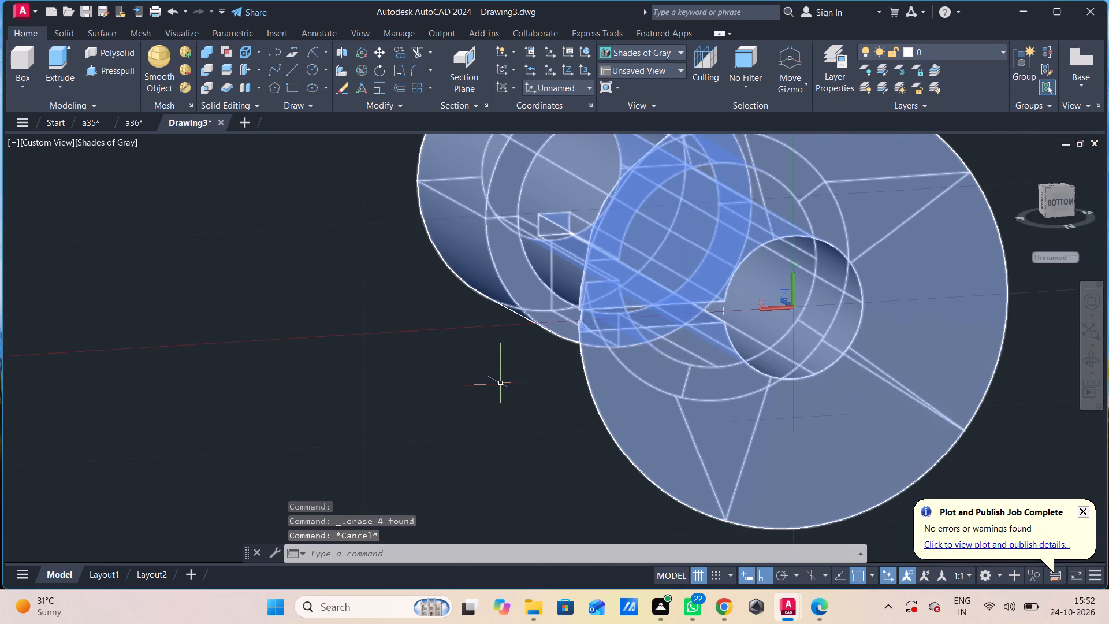
pyautogui.click(638, 378)
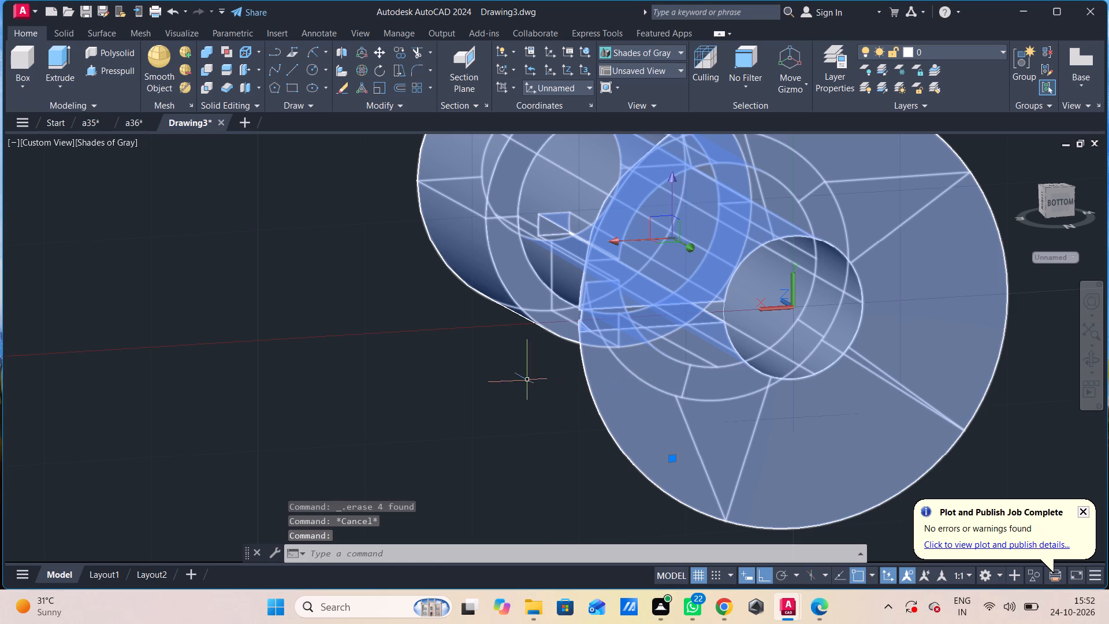
pyautogui.click(523, 381)
pyautogui.click(523, 381)
pyautogui.press('Escape')
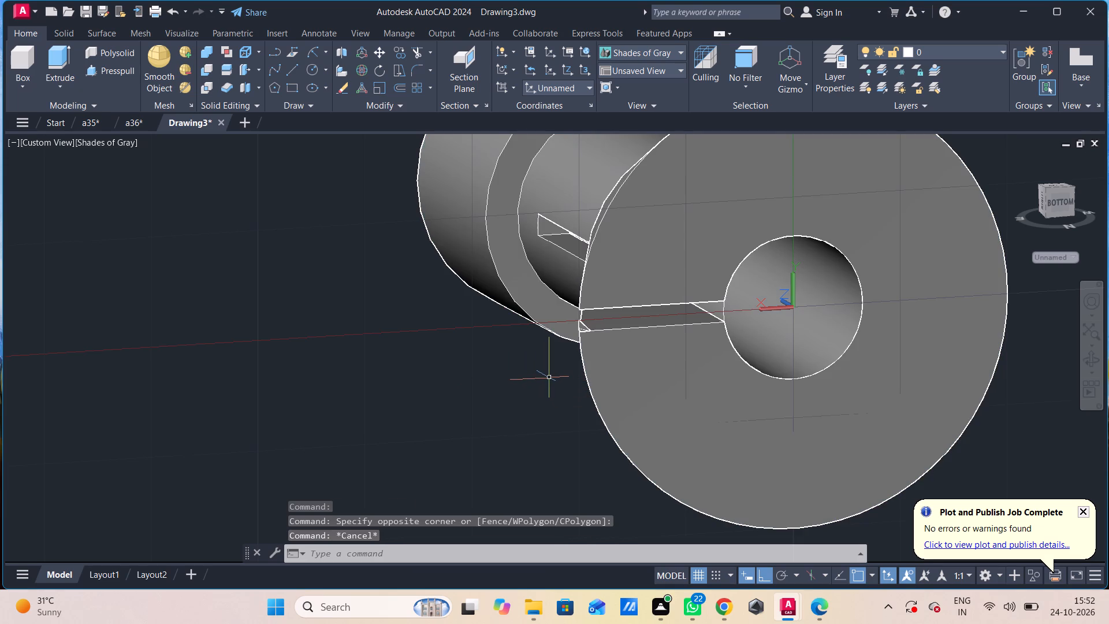
# Examine the cut slot along the shaft and at the flared face from several angles.
pyautogui.keyDown('shift'); pyautogui.moveTo(549, 378); pyautogui.dragTo(641, 352, button='middle'); pyautogui.keyUp('shift')
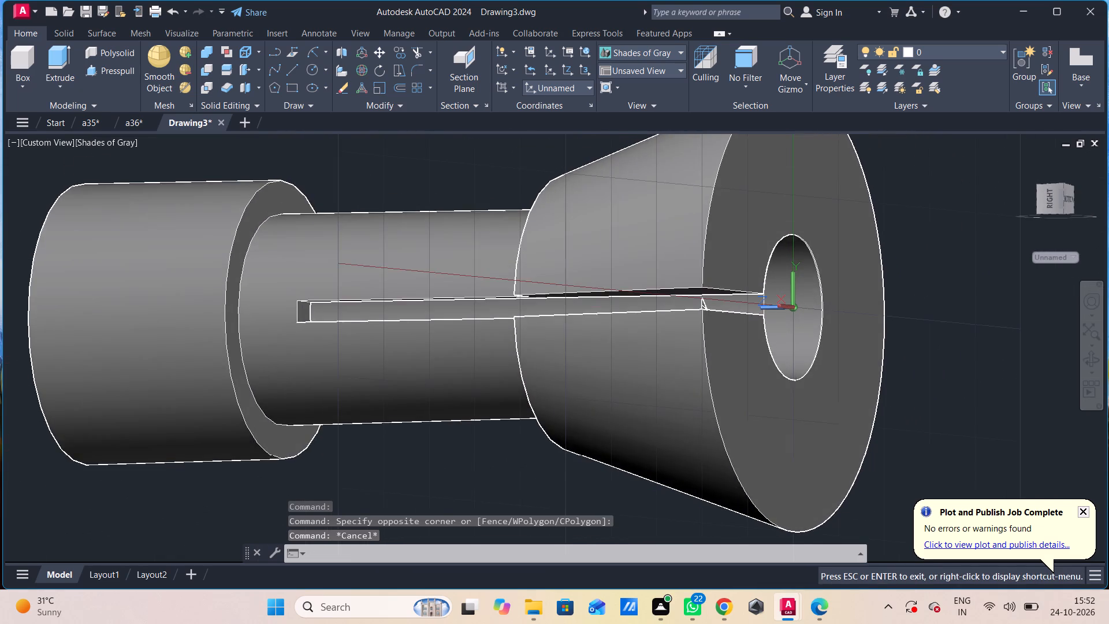
pyautogui.keyDown('shift'); pyautogui.moveTo(641, 352); pyautogui.dragTo(579, 382, button='middle'); pyautogui.keyUp('shift')
pyautogui.scroll(8, 626, 329)
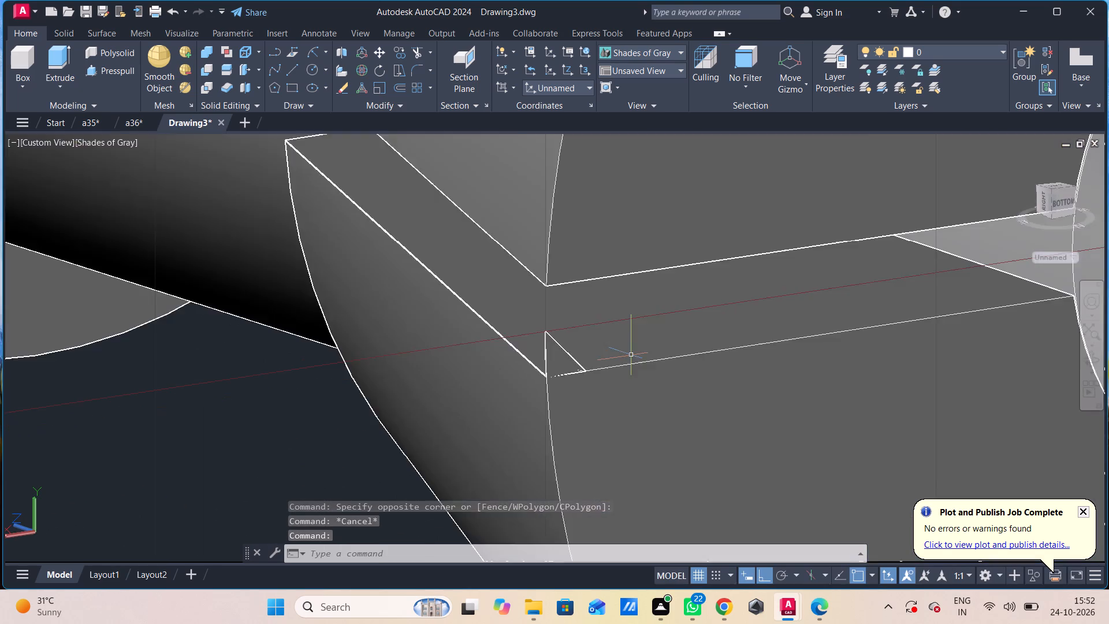
pyautogui.click(554, 352)
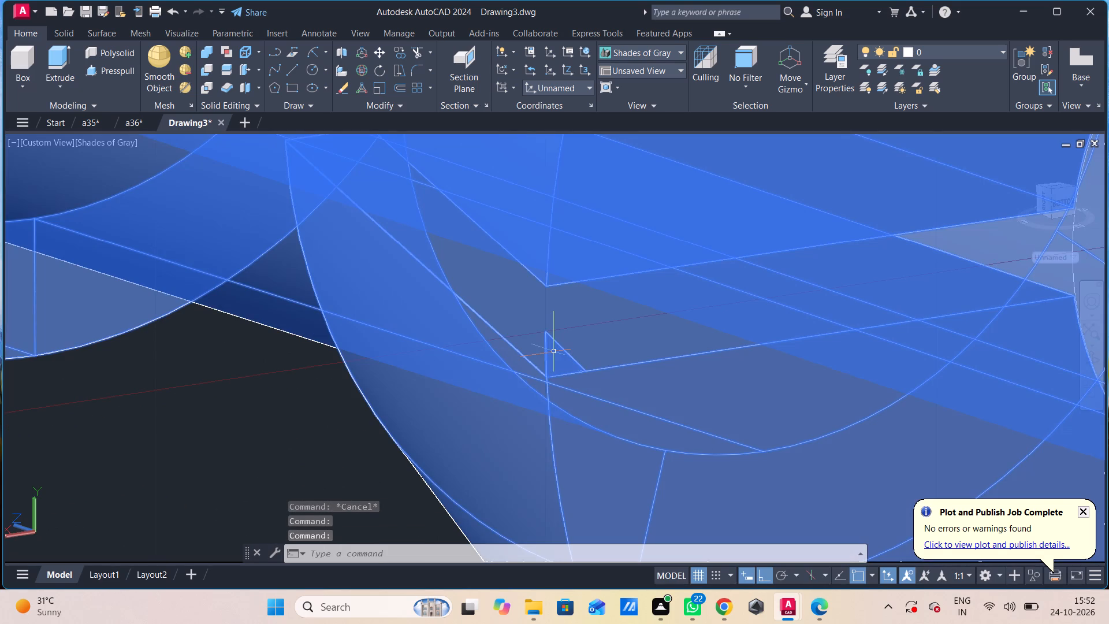
pyautogui.press('Escape')
pyautogui.scroll(-4, 468, 402)
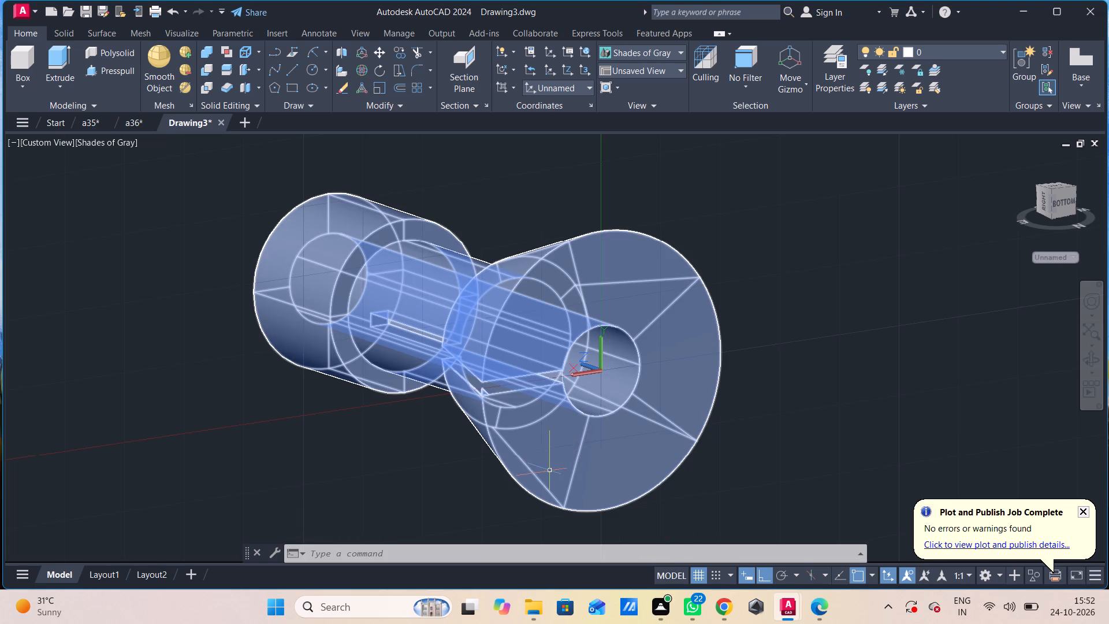
pyautogui.keyDown('shift'); pyautogui.moveTo(554, 473); pyautogui.dragTo(593, 488, button='middle'); pyautogui.keyUp('shift')
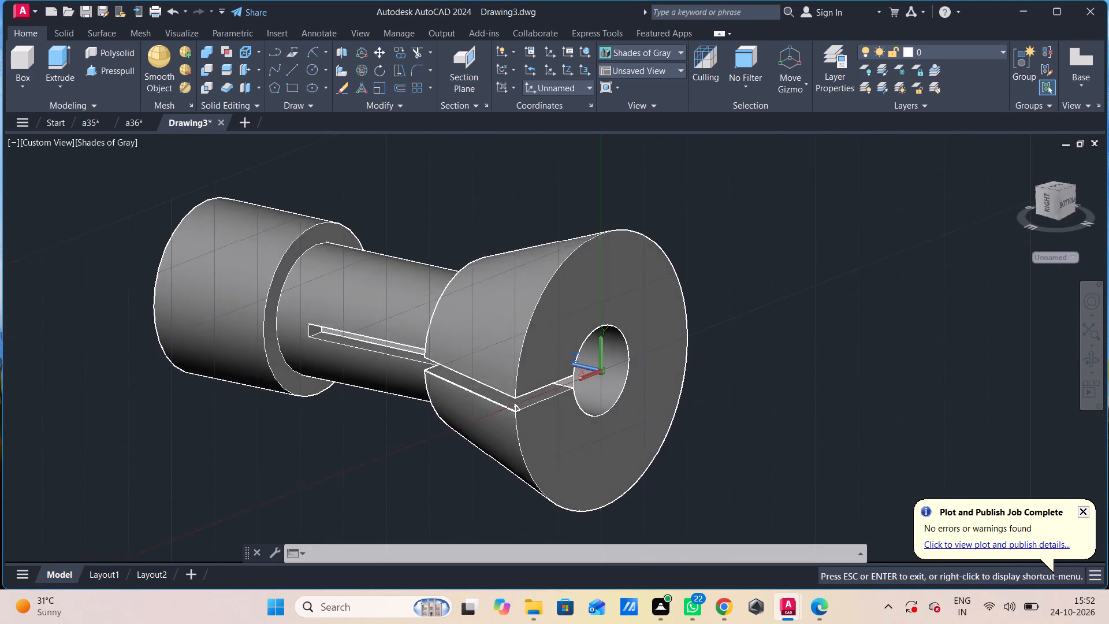
pyautogui.keyDown('shift'); pyautogui.moveTo(593, 488); pyautogui.dragTo(524, 472, button='middle'); pyautogui.keyUp('shift')
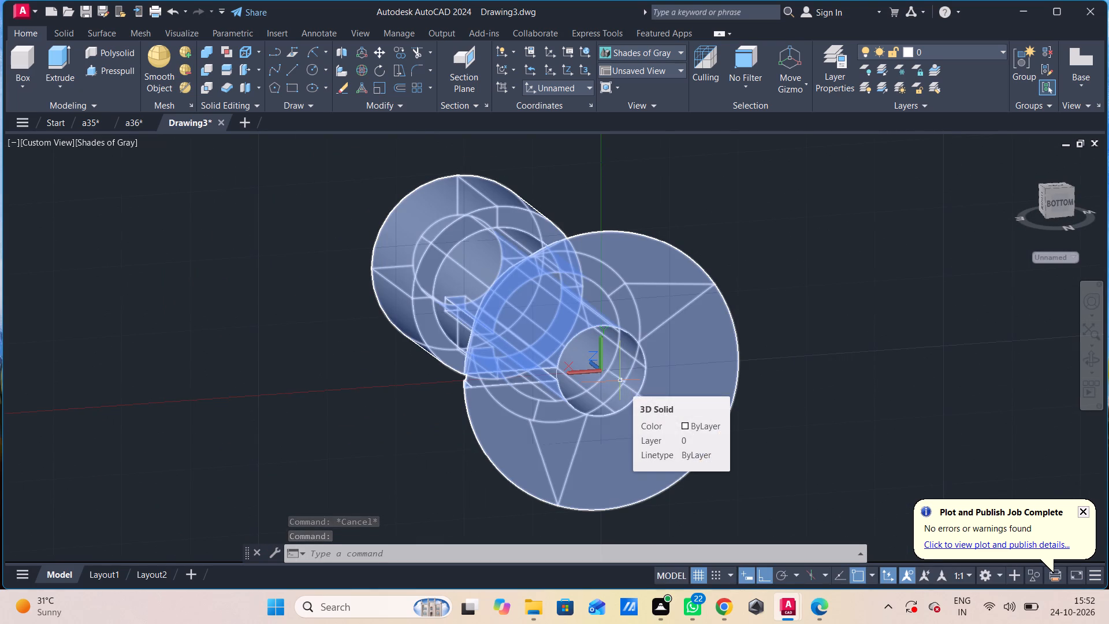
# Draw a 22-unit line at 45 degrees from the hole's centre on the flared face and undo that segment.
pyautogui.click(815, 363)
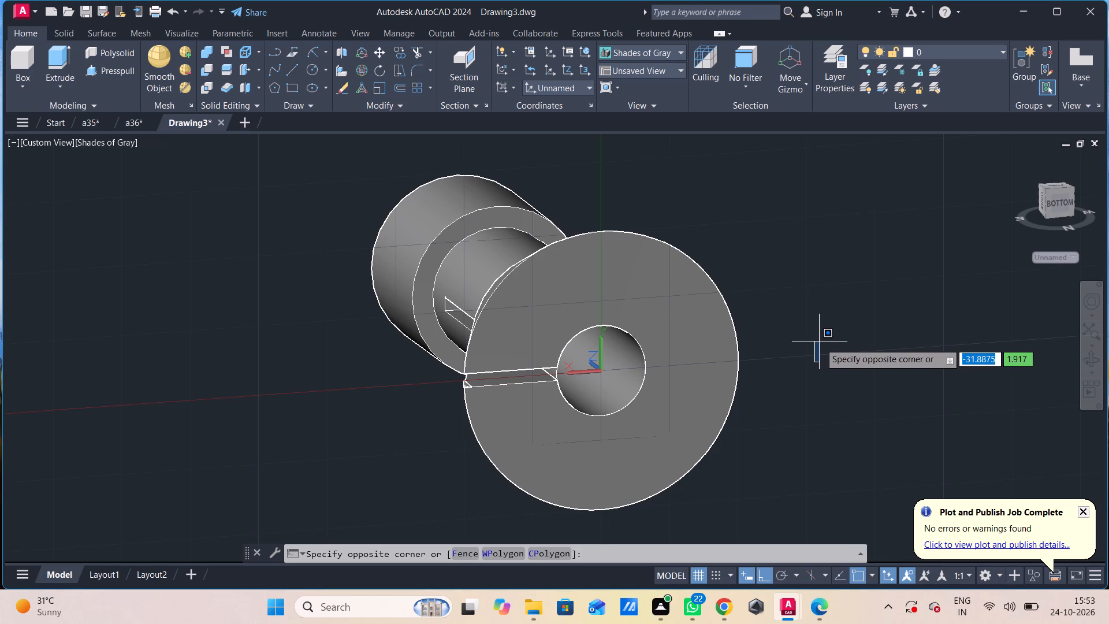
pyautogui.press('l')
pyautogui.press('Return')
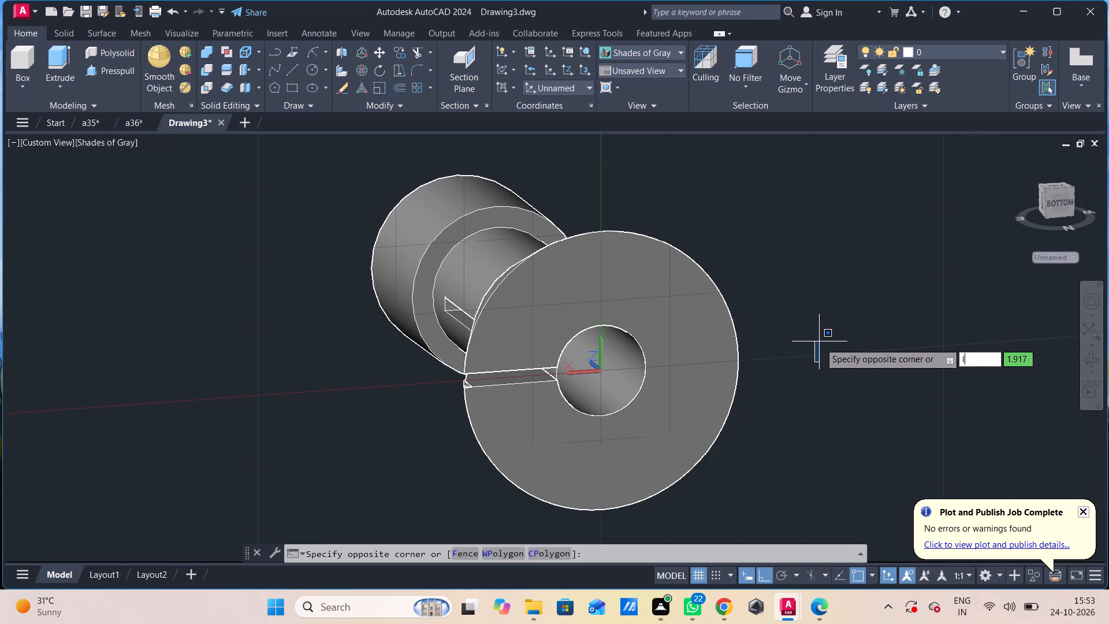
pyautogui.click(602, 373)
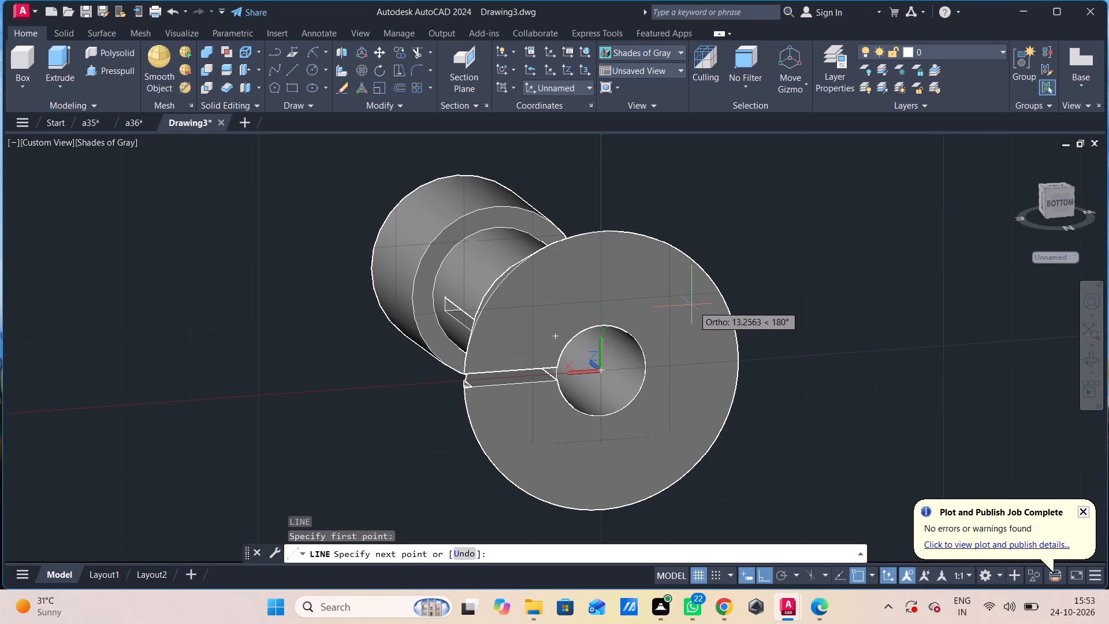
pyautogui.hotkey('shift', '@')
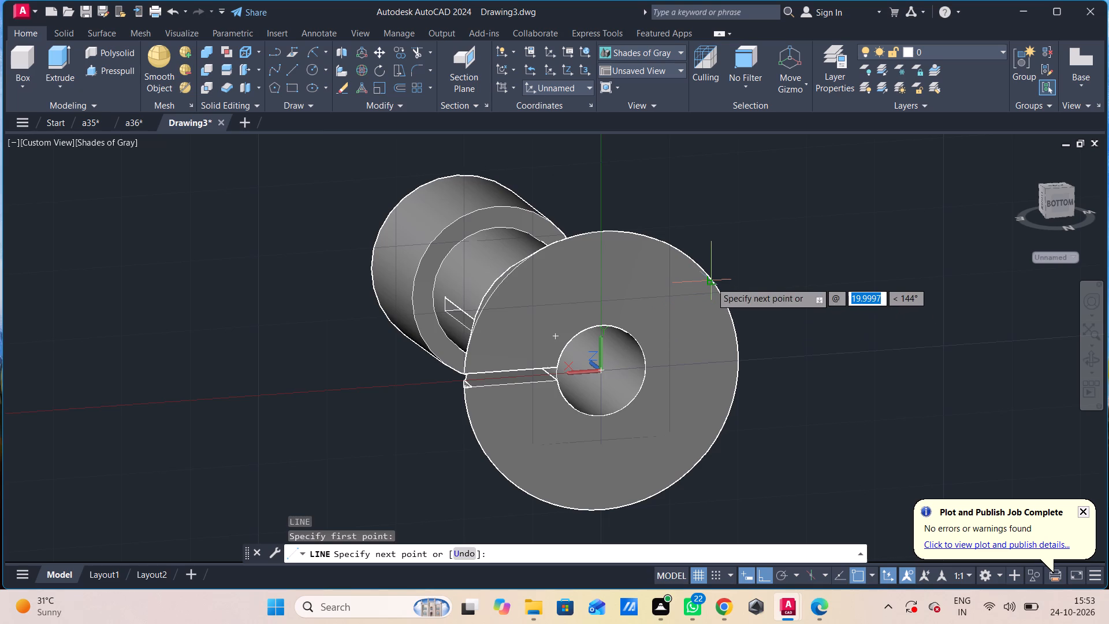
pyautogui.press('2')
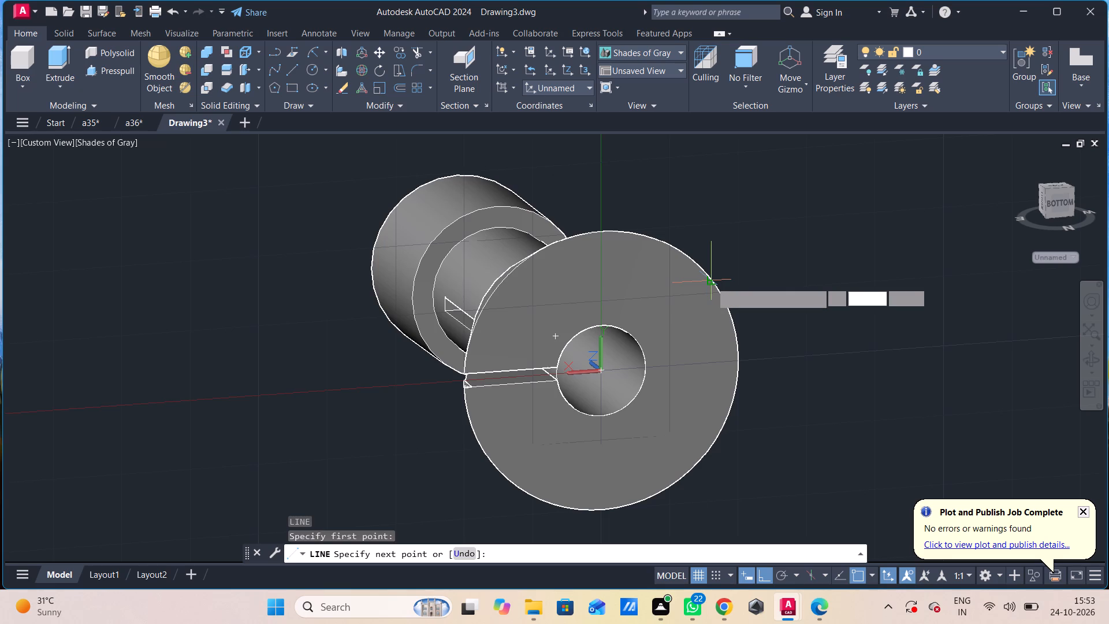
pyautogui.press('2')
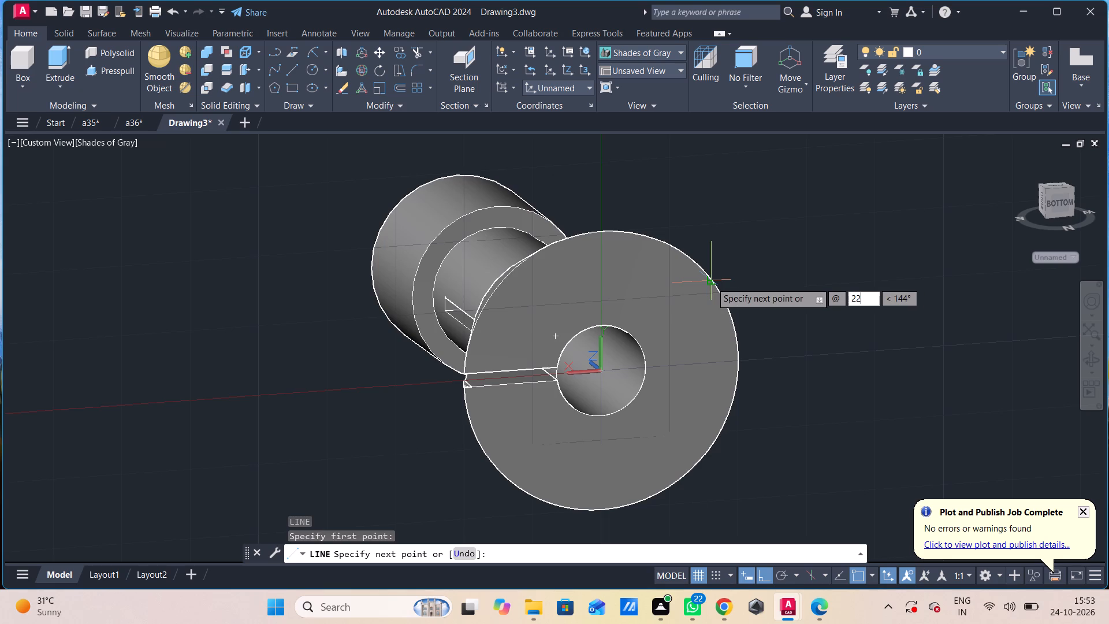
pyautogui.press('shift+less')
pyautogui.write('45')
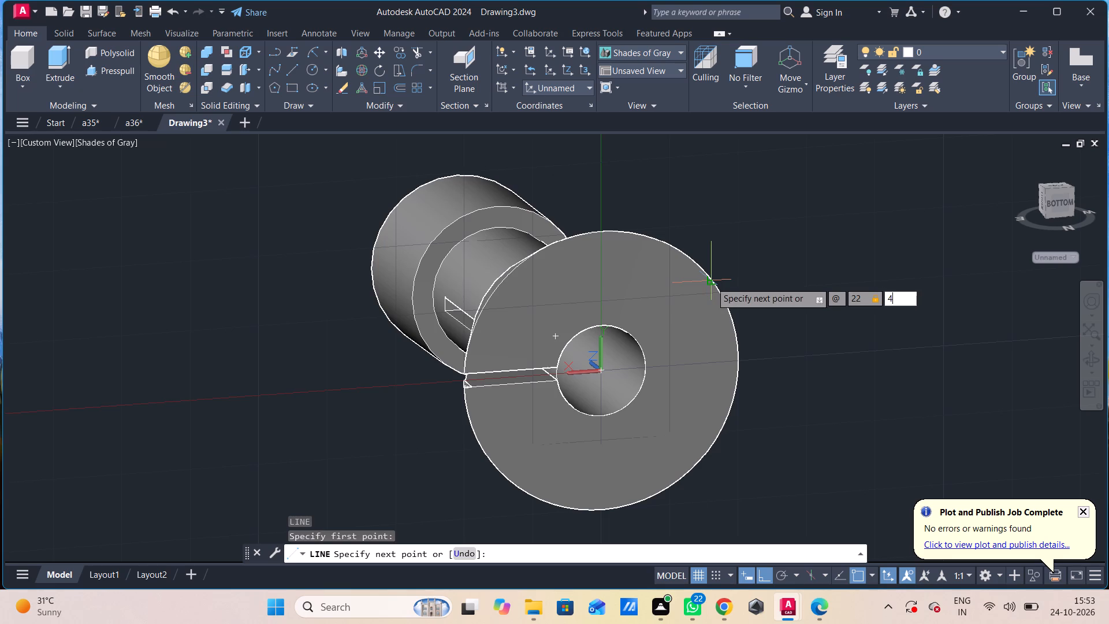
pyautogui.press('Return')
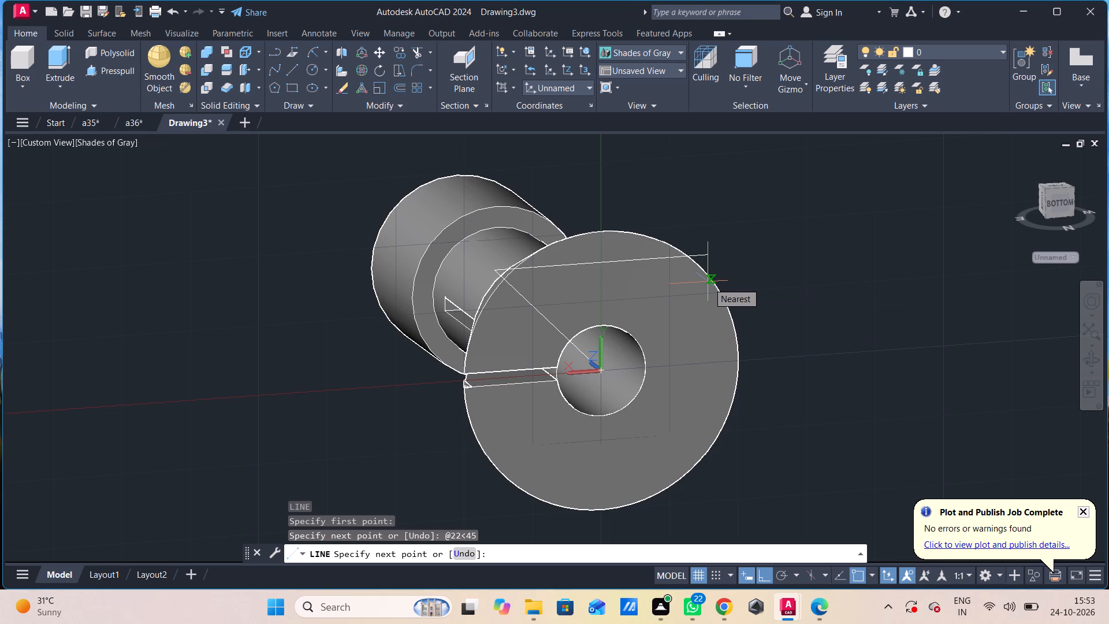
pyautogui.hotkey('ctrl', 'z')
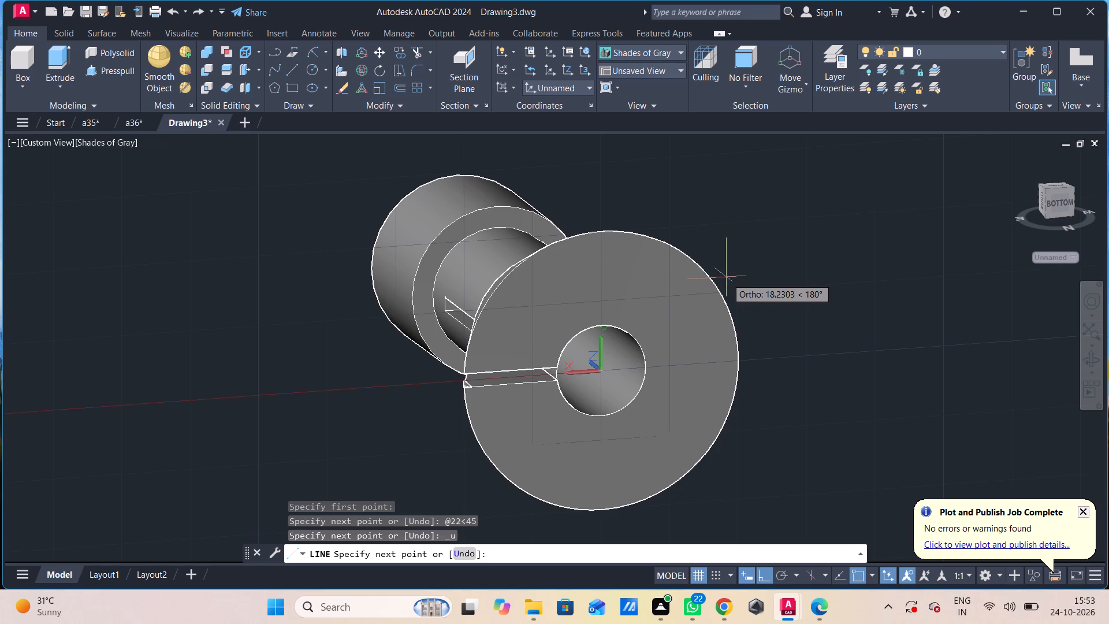
# Draw a 22-unit line at -45 degrees from the hole's centre on the flared face.
pyautogui.hotkey('shift', '@')
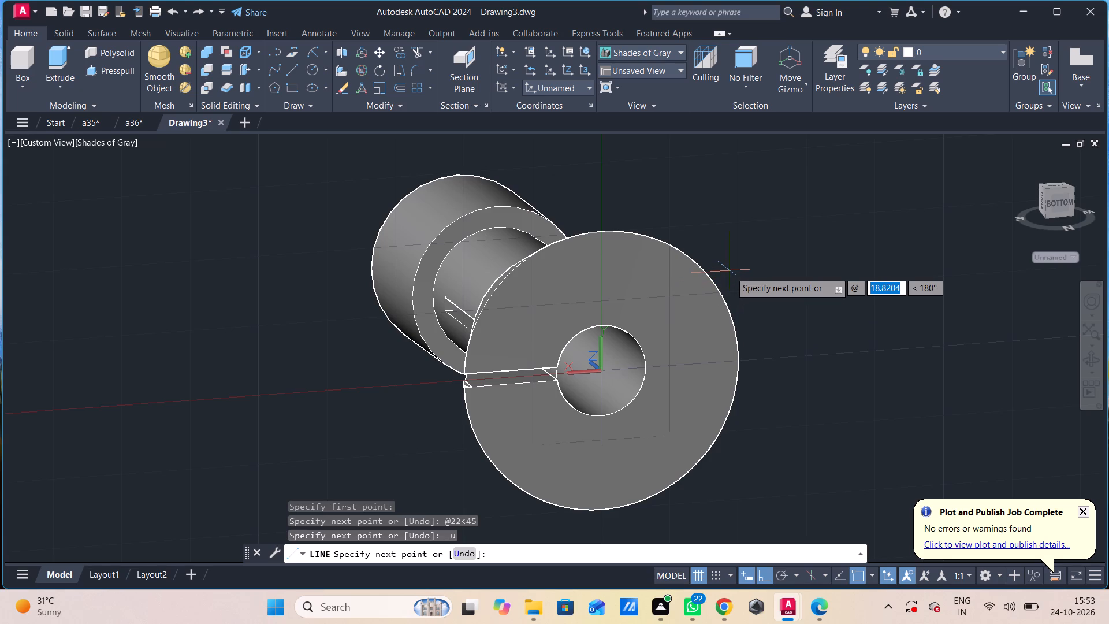
pyautogui.write('22')
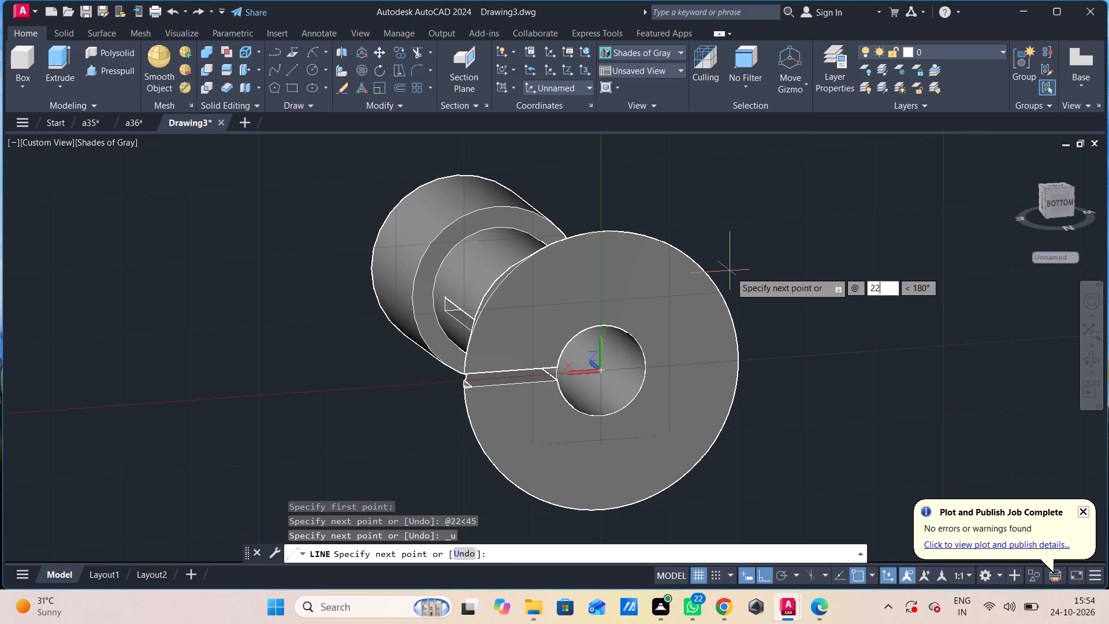
pyautogui.press('shift+less')
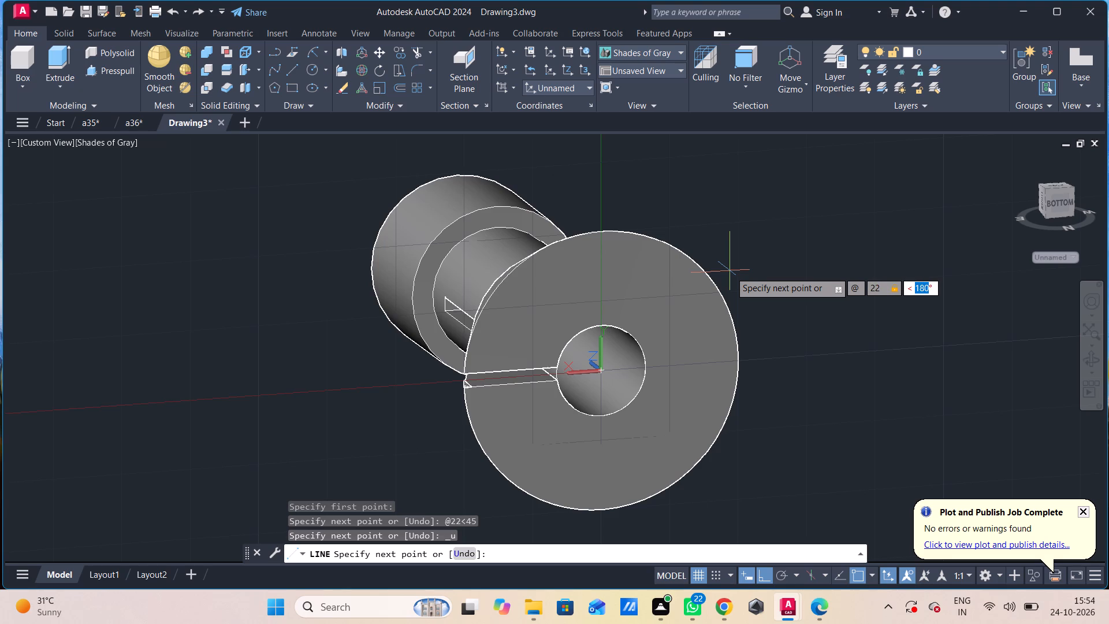
pyautogui.press('-')
pyautogui.write('45')
pyautogui.press('Return')
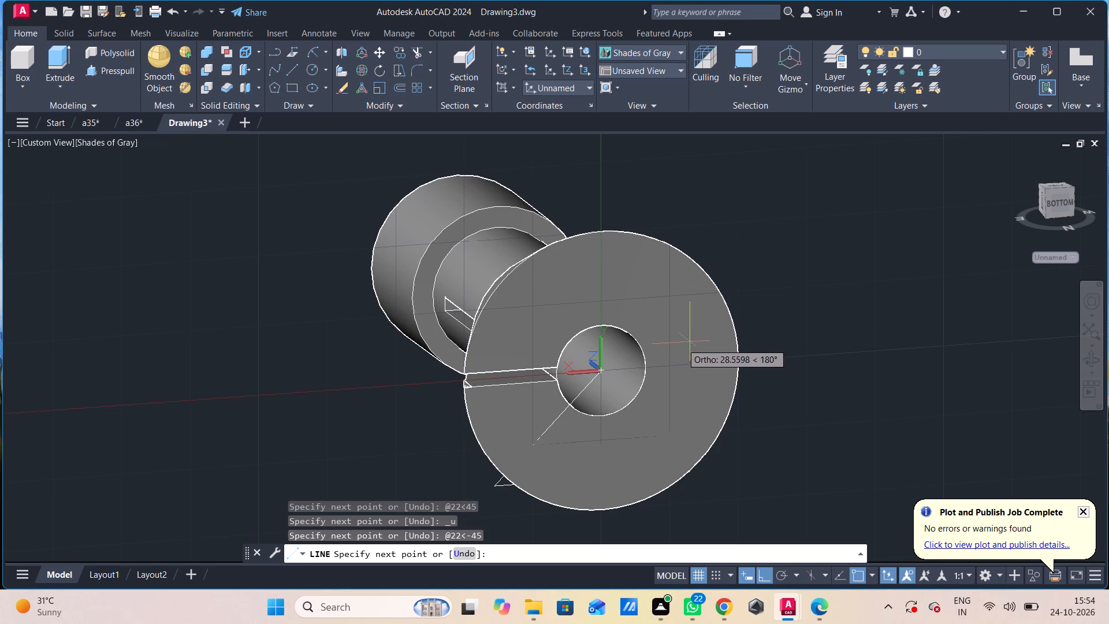
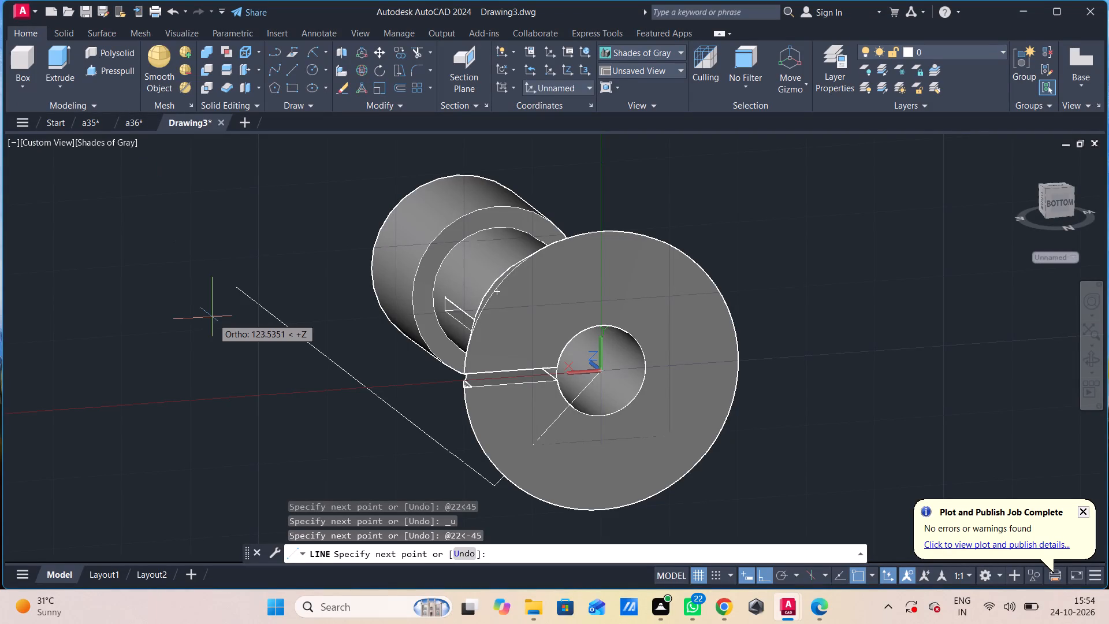
# Undo the 22-unit segment drawn at -45 degrees from the hole's centre.
pyautogui.hotkey('ctrl', 'z')
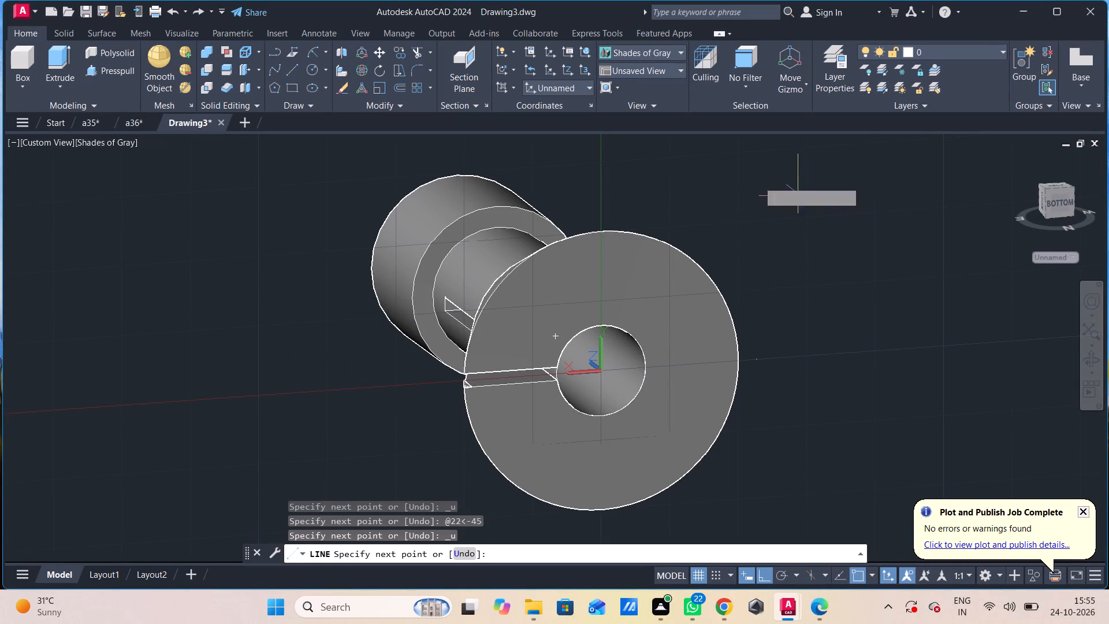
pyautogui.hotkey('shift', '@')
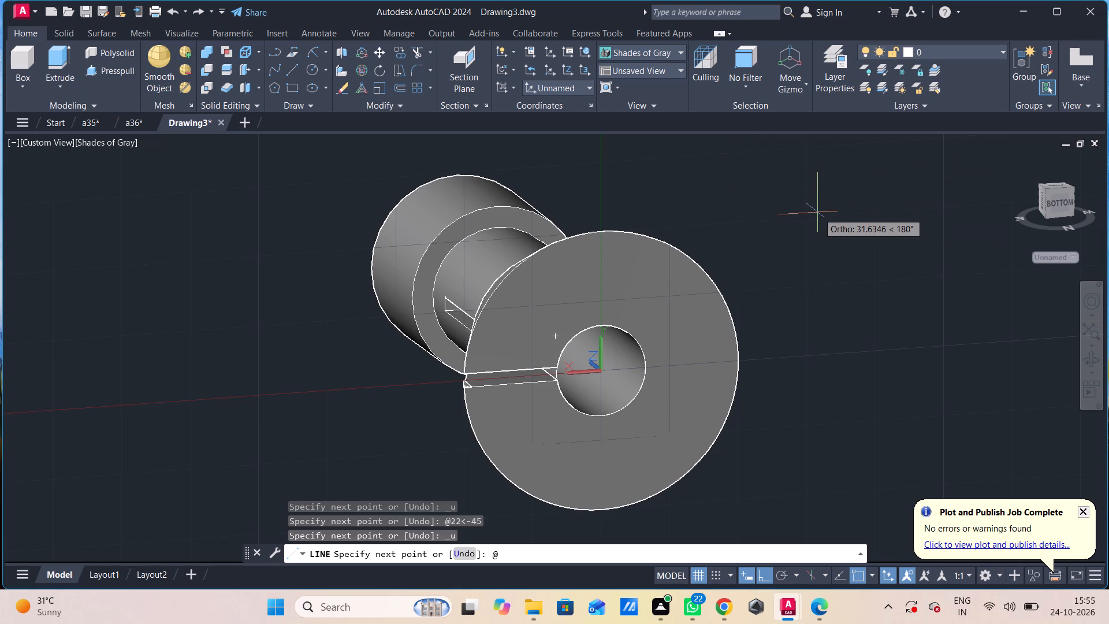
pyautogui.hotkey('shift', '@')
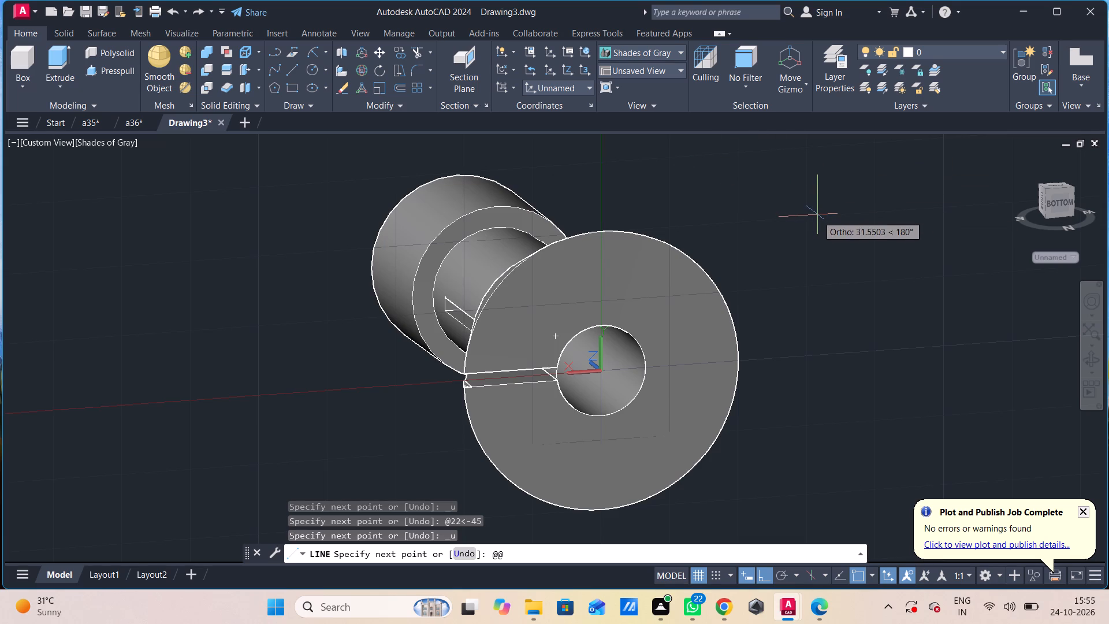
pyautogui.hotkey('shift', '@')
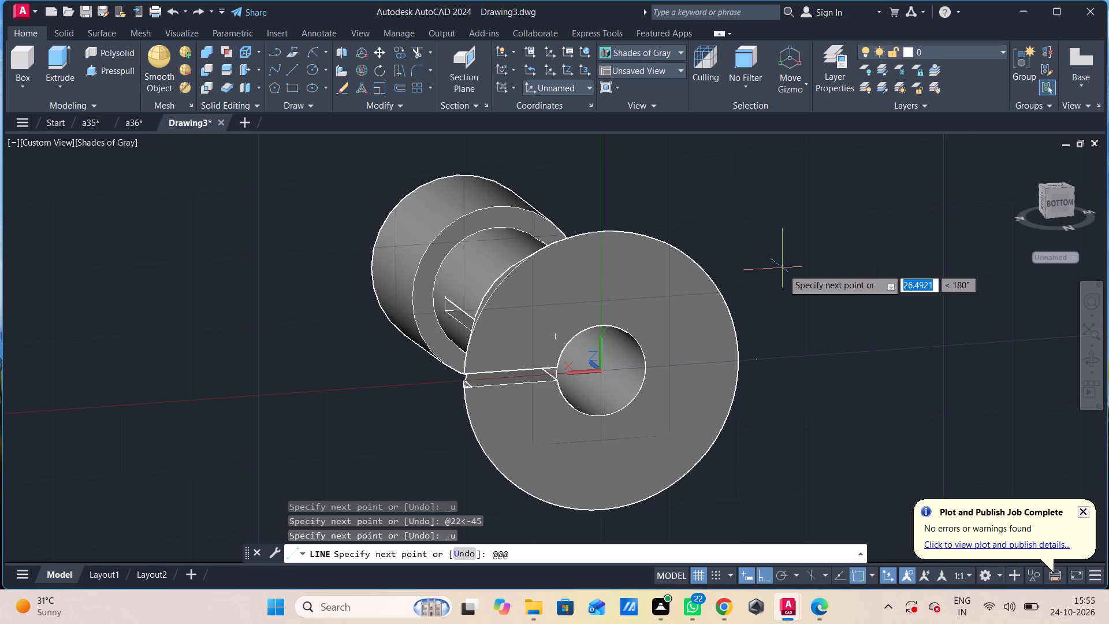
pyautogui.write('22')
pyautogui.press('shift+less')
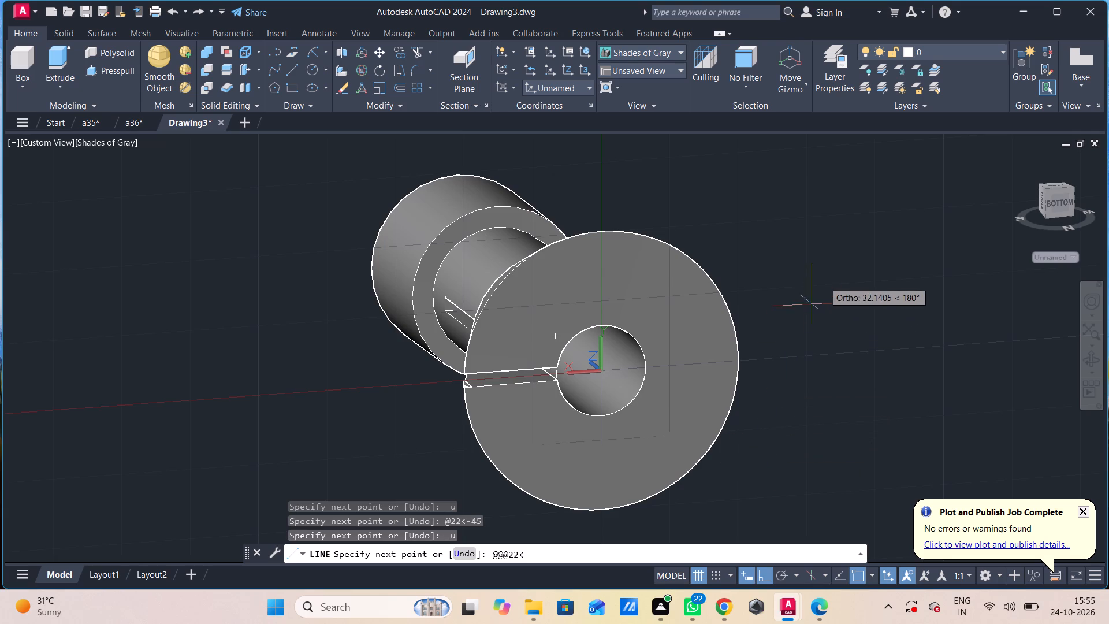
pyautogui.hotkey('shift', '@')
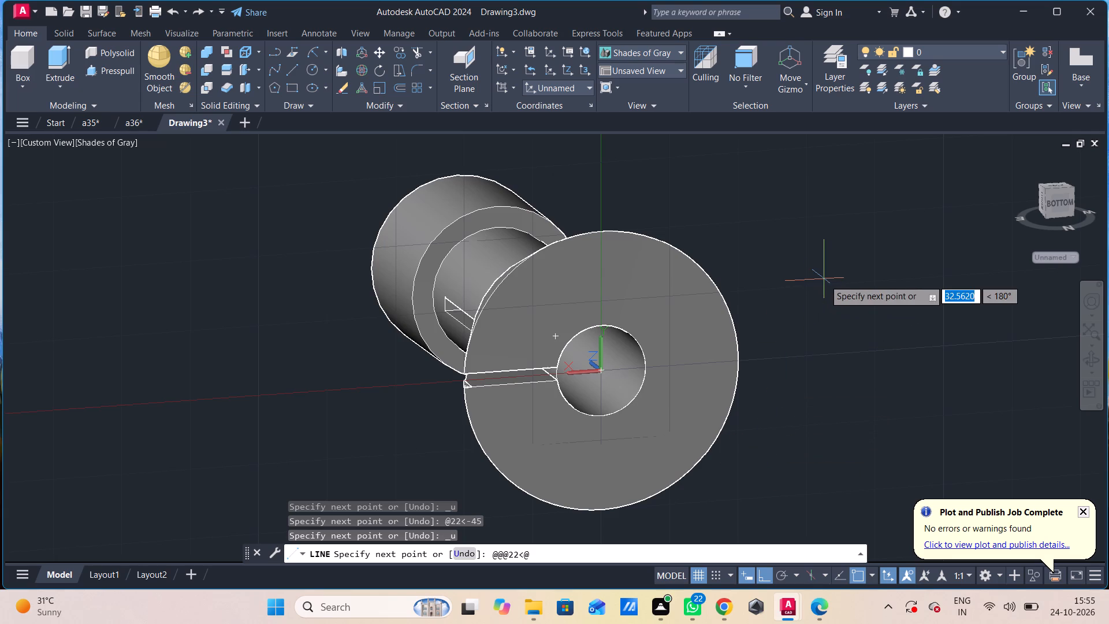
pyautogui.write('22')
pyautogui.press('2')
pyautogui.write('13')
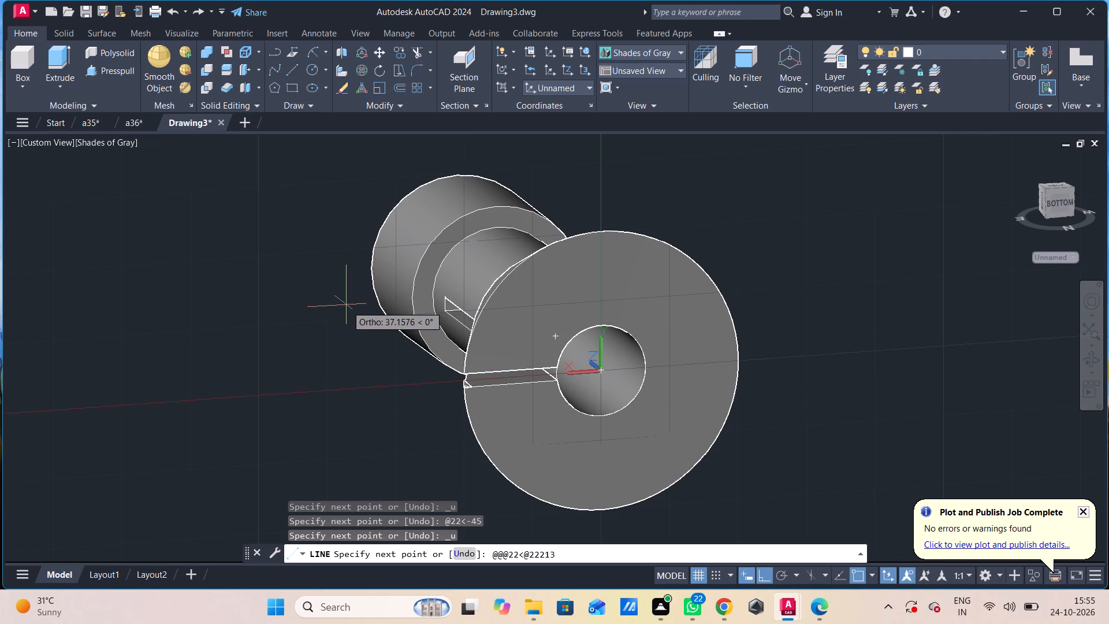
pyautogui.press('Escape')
# Draw a 22-unit line at 135 degrees from the hole's centre on the flared face.
pyautogui.press('l')
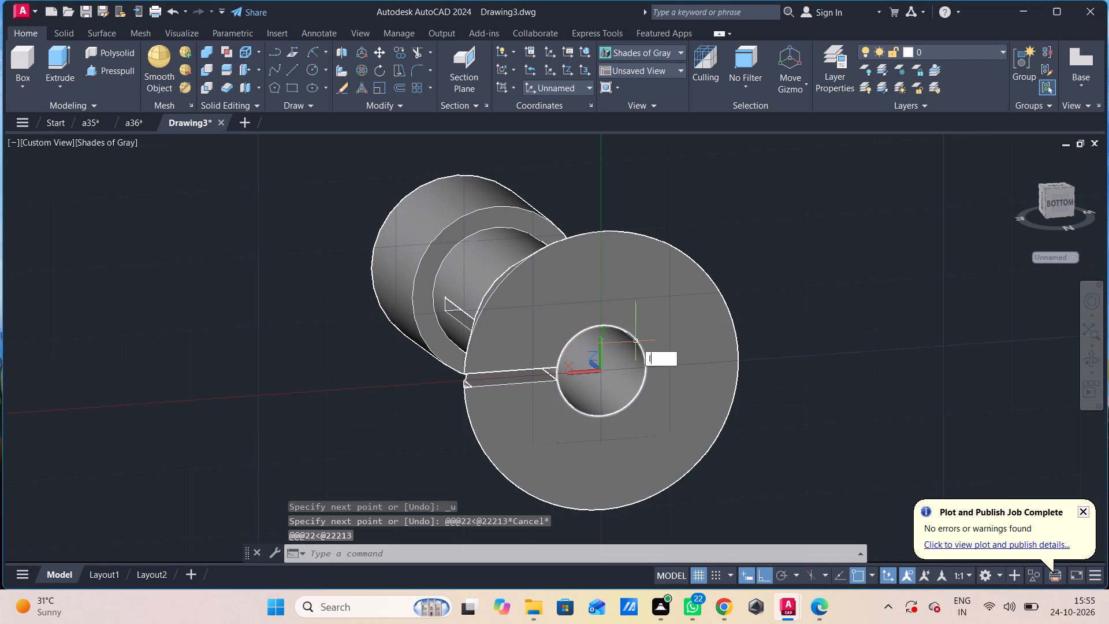
pyautogui.press('space')
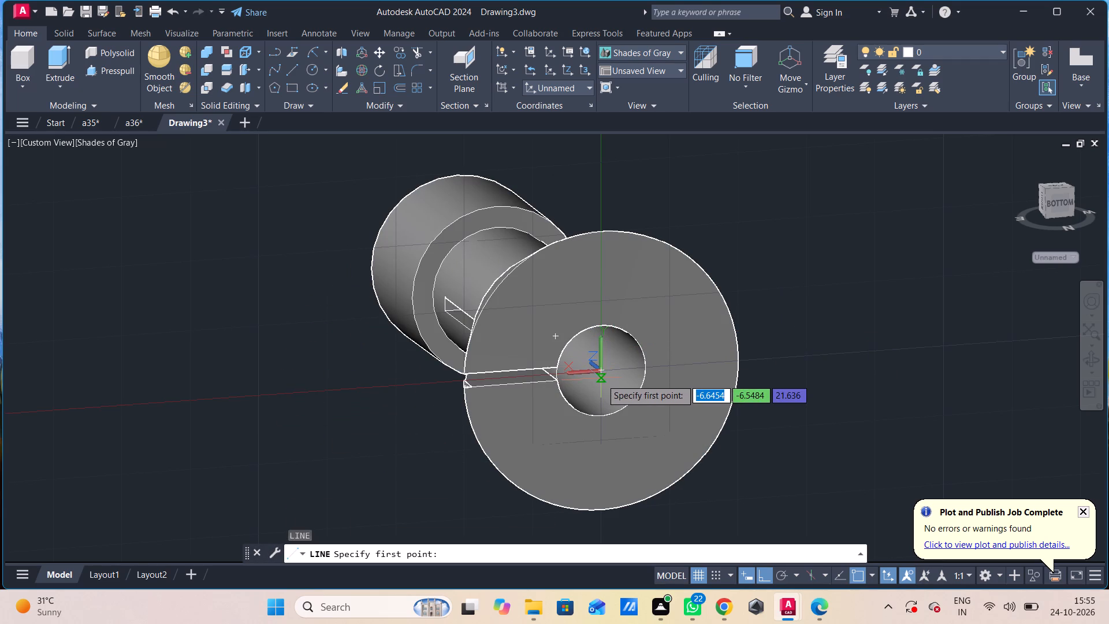
pyautogui.click(601, 373)
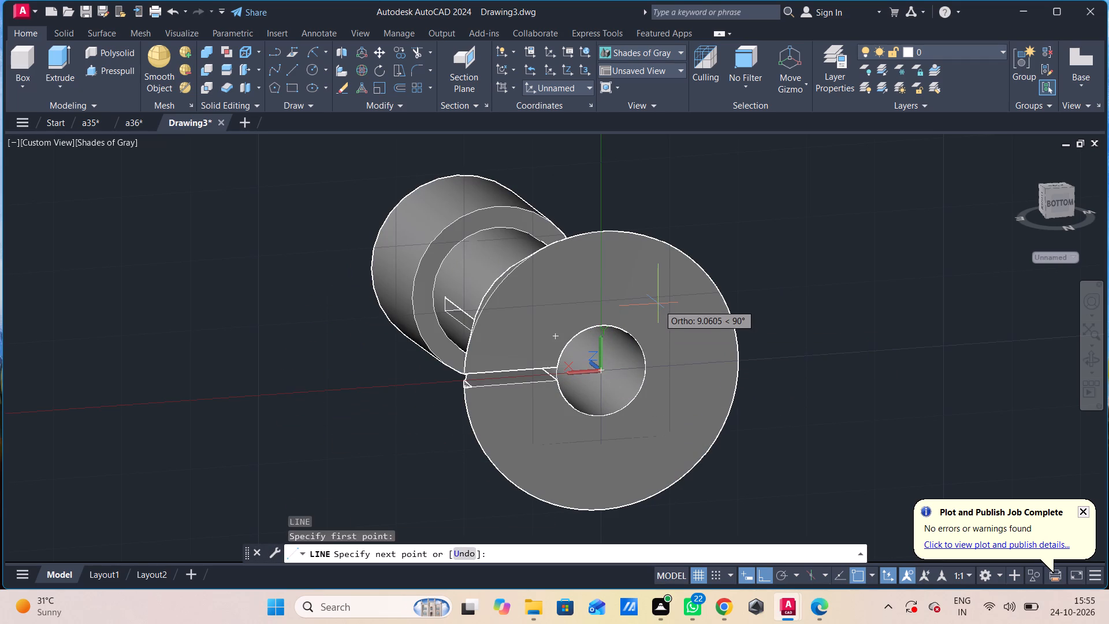
pyautogui.hotkey('shift', '@')
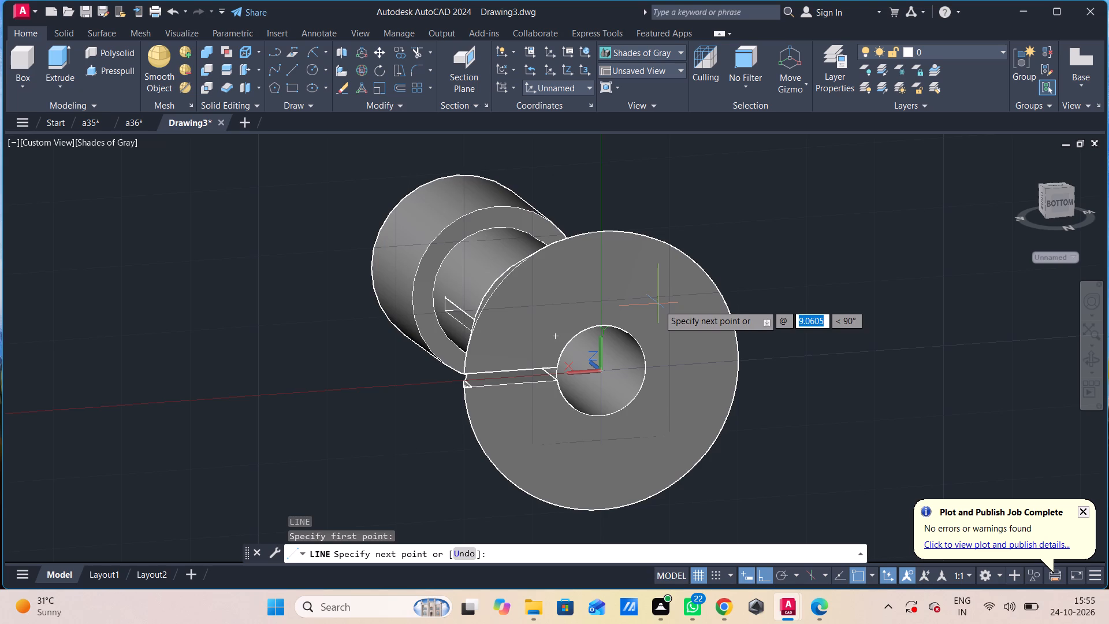
pyautogui.write('22')
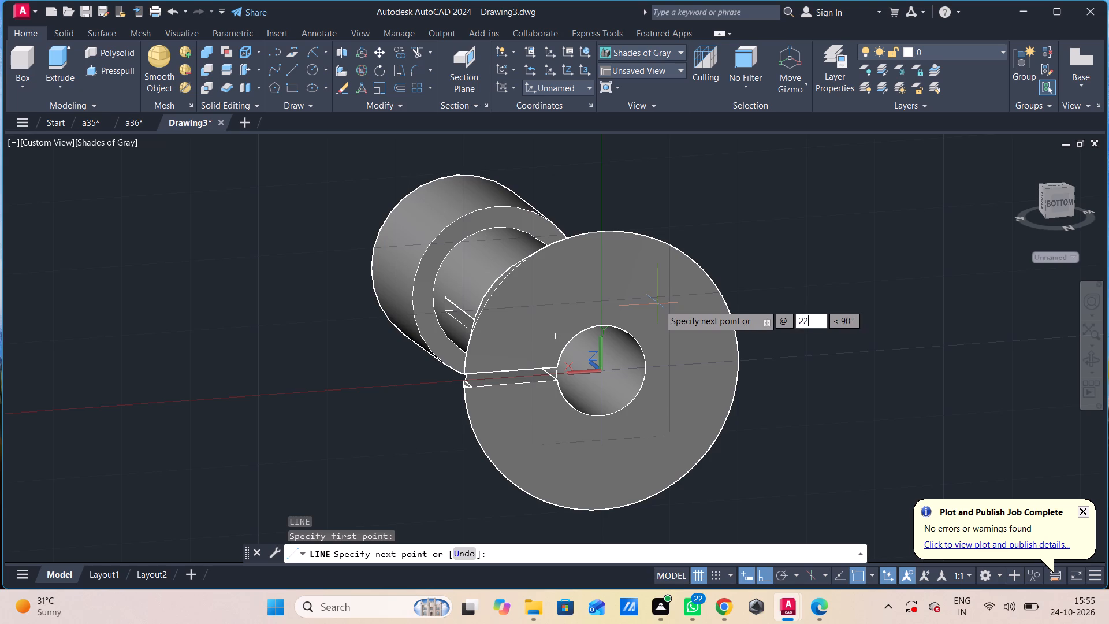
pyautogui.press('shift+less')
pyautogui.write('135')
pyautogui.press('Return')
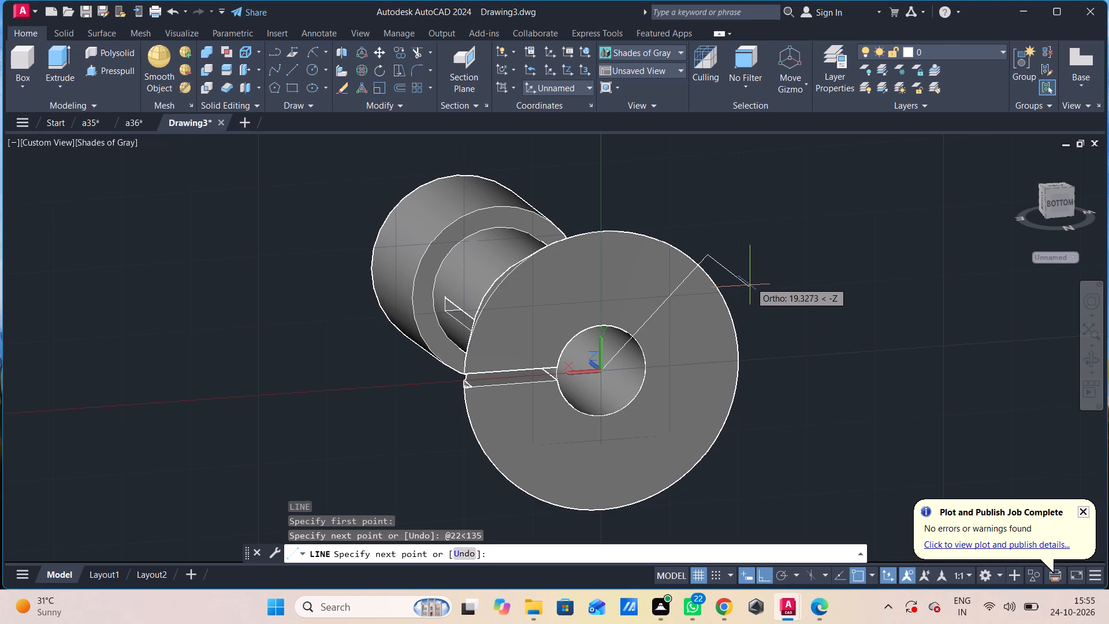
pyautogui.press('Escape')
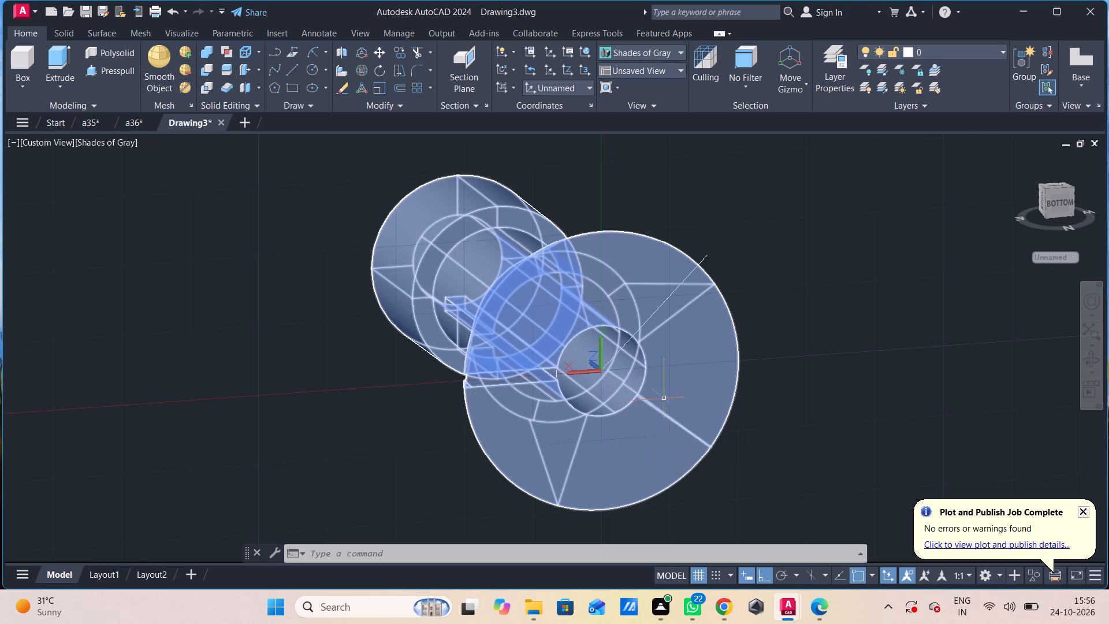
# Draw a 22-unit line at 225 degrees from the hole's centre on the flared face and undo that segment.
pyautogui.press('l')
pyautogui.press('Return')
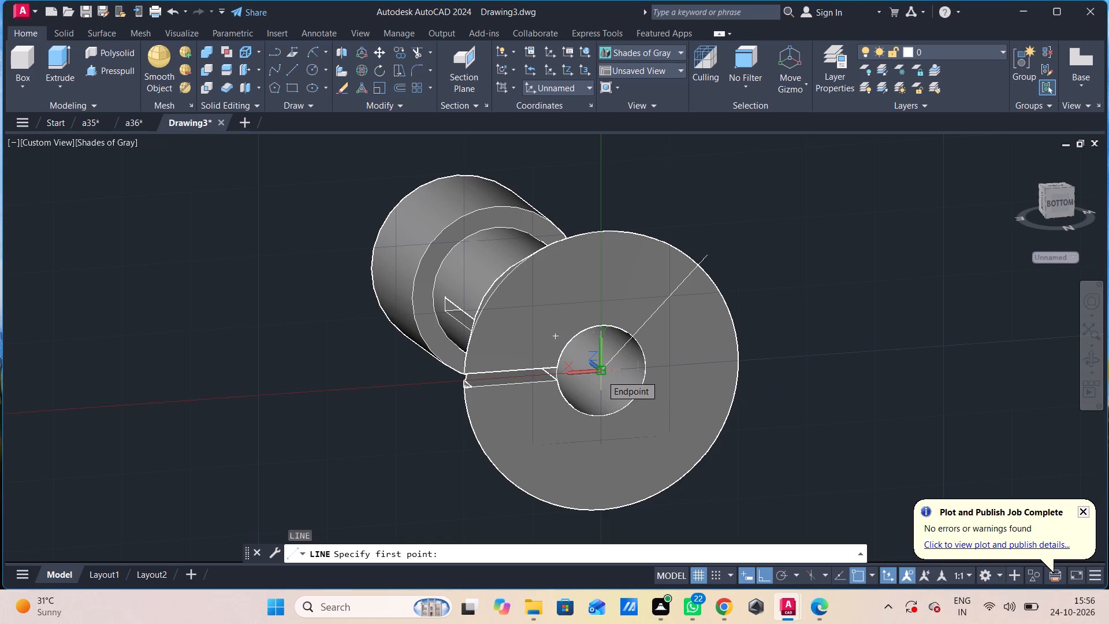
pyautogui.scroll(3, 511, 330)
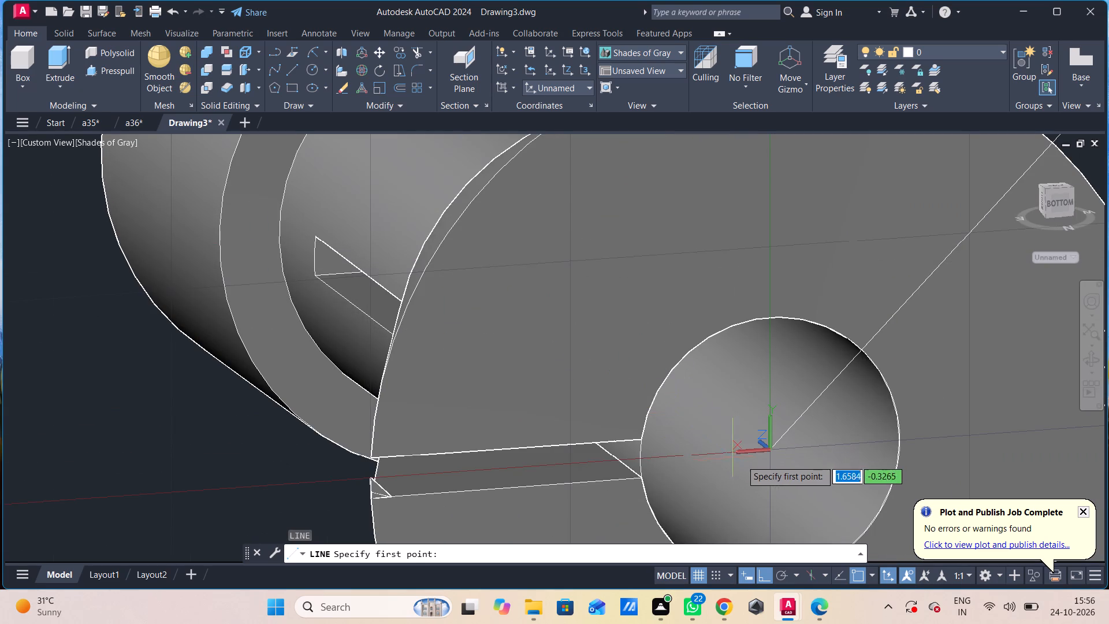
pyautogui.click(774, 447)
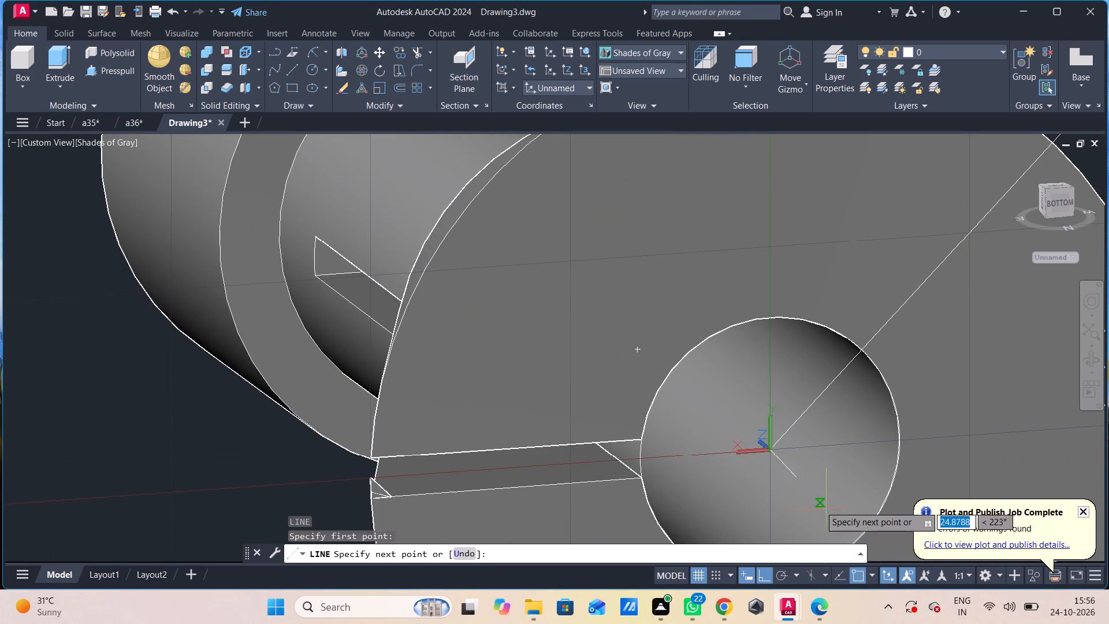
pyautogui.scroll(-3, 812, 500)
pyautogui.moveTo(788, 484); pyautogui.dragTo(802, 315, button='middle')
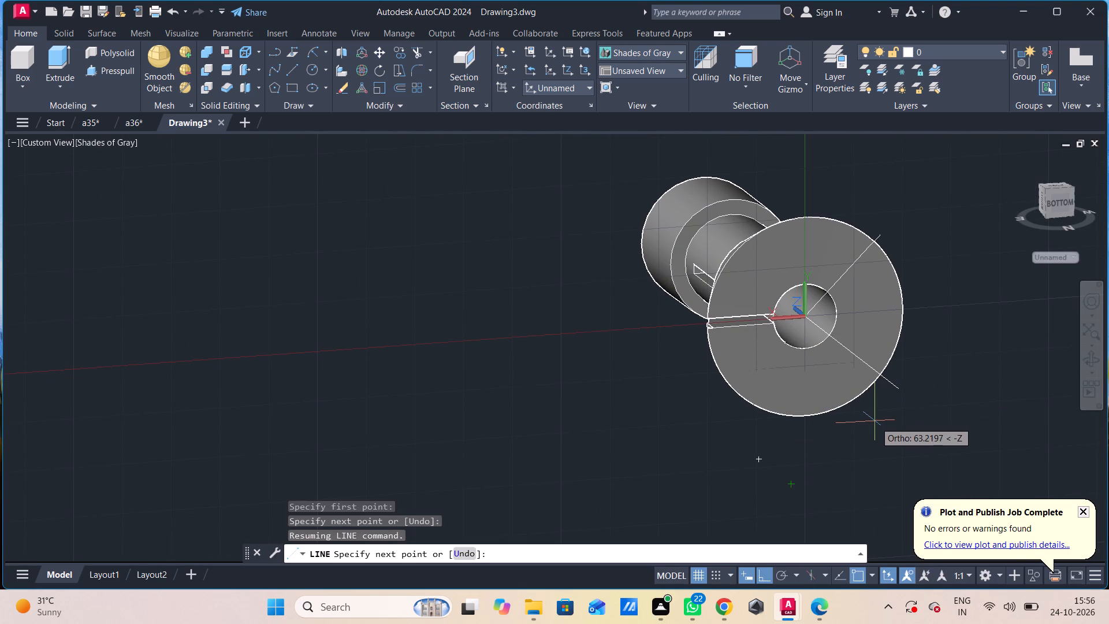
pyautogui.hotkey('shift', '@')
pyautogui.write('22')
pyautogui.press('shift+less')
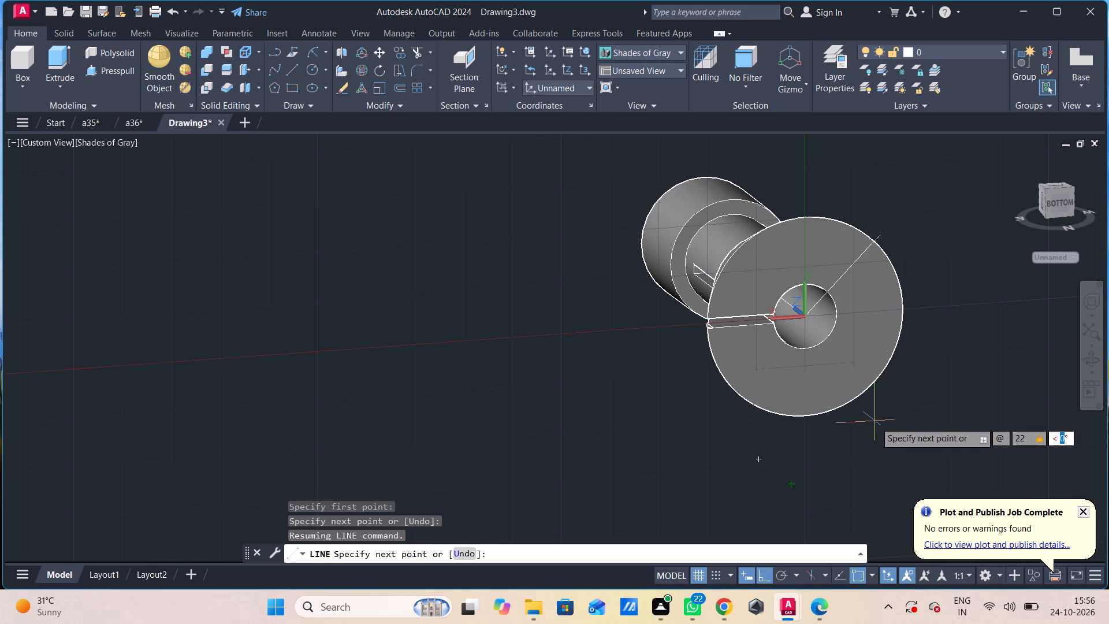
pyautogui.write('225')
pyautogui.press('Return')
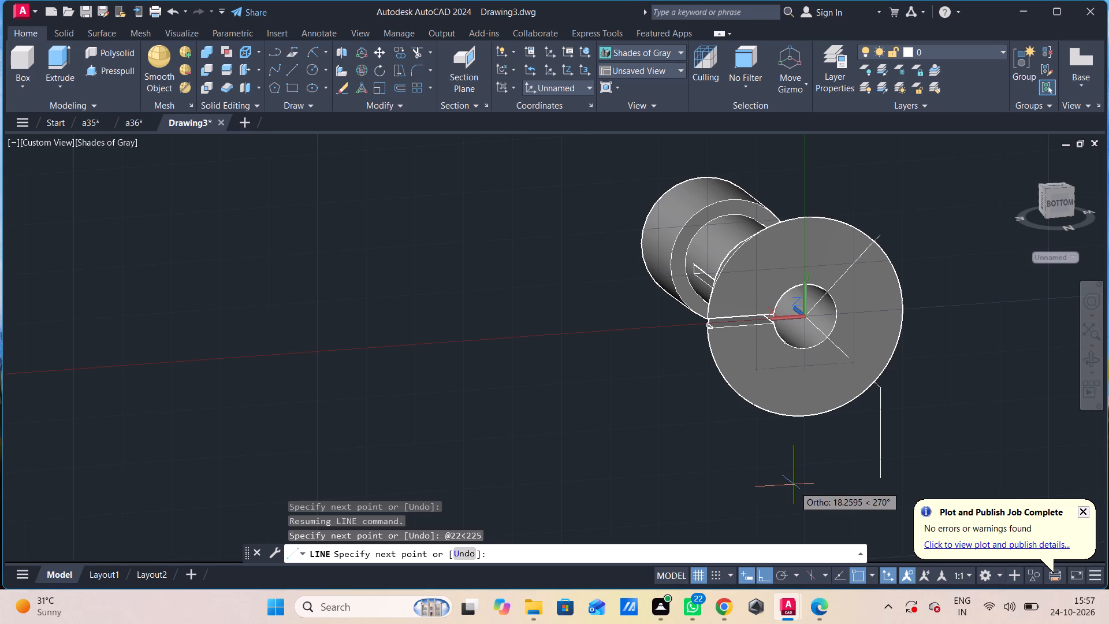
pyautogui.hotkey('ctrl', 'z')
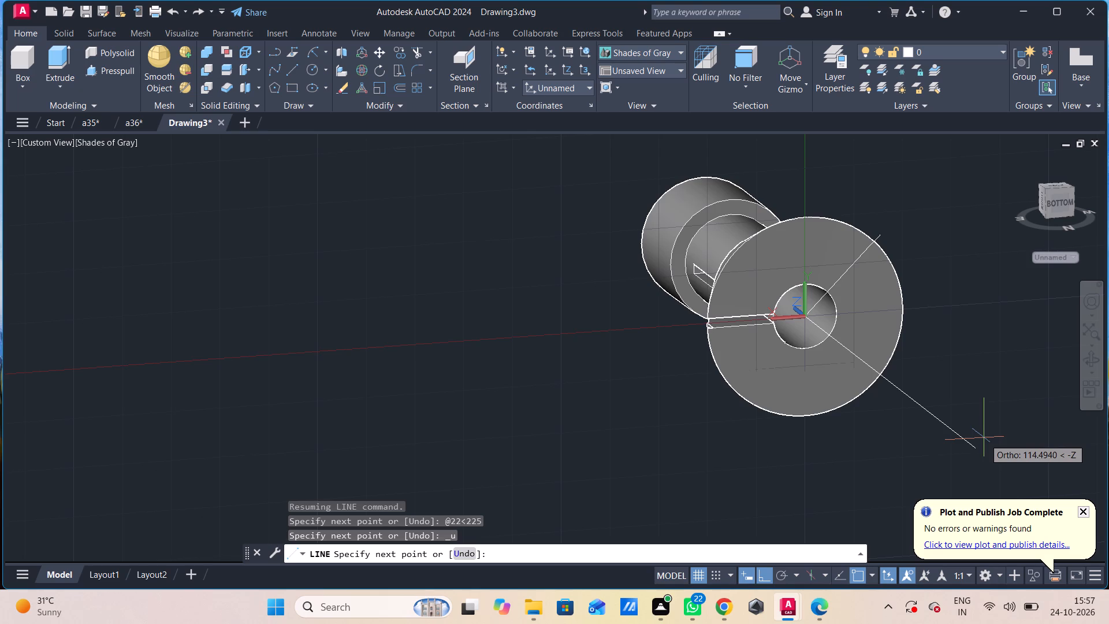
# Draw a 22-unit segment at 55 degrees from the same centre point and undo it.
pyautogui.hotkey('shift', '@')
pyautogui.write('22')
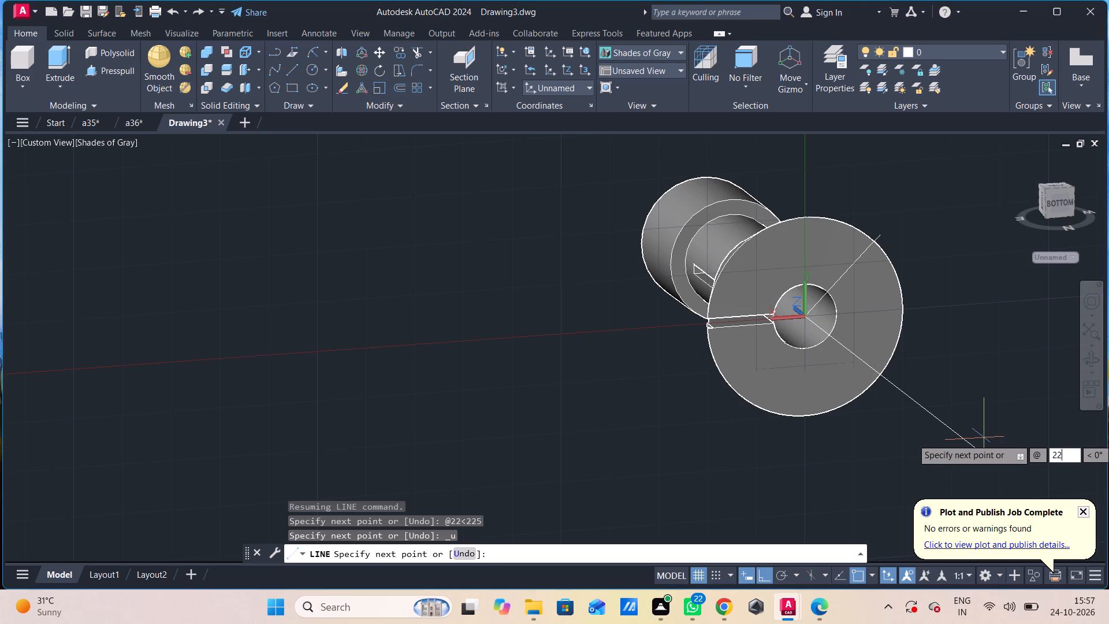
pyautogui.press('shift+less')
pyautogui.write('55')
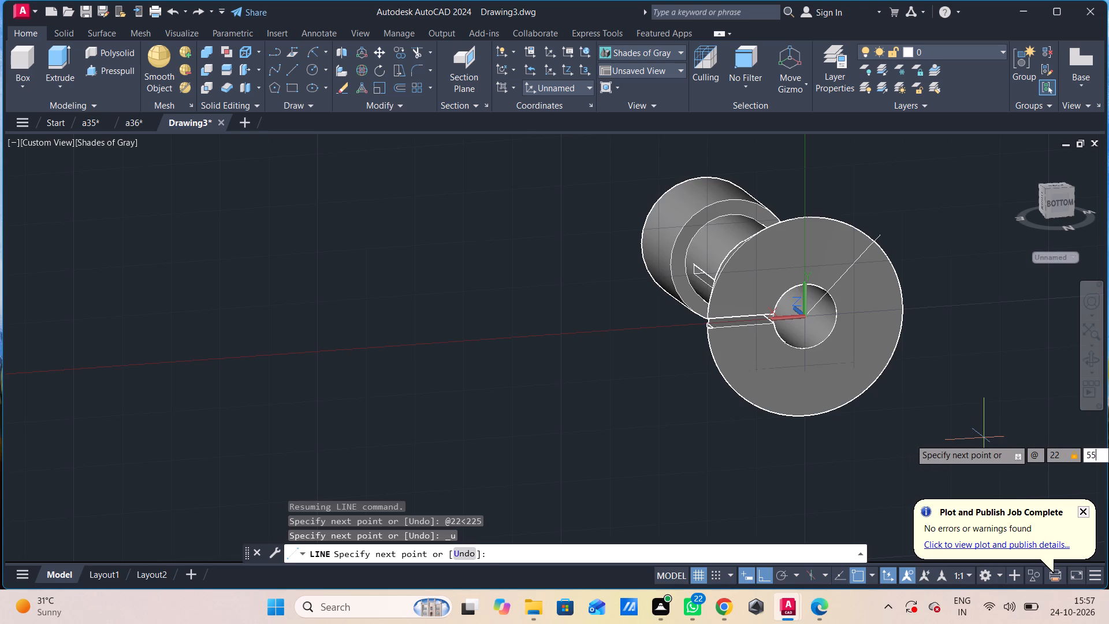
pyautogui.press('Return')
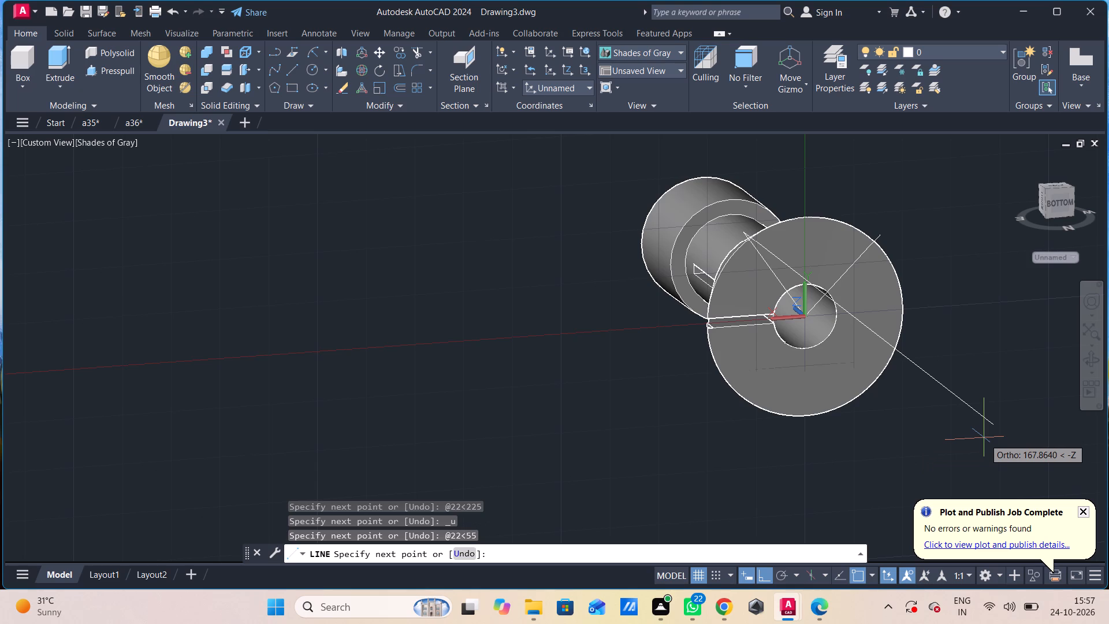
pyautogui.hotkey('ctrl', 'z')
# Draw a 22-unit line at 235 degrees from the hole's centre on the flared face and end the line.
pyautogui.hotkey('shift', '@')
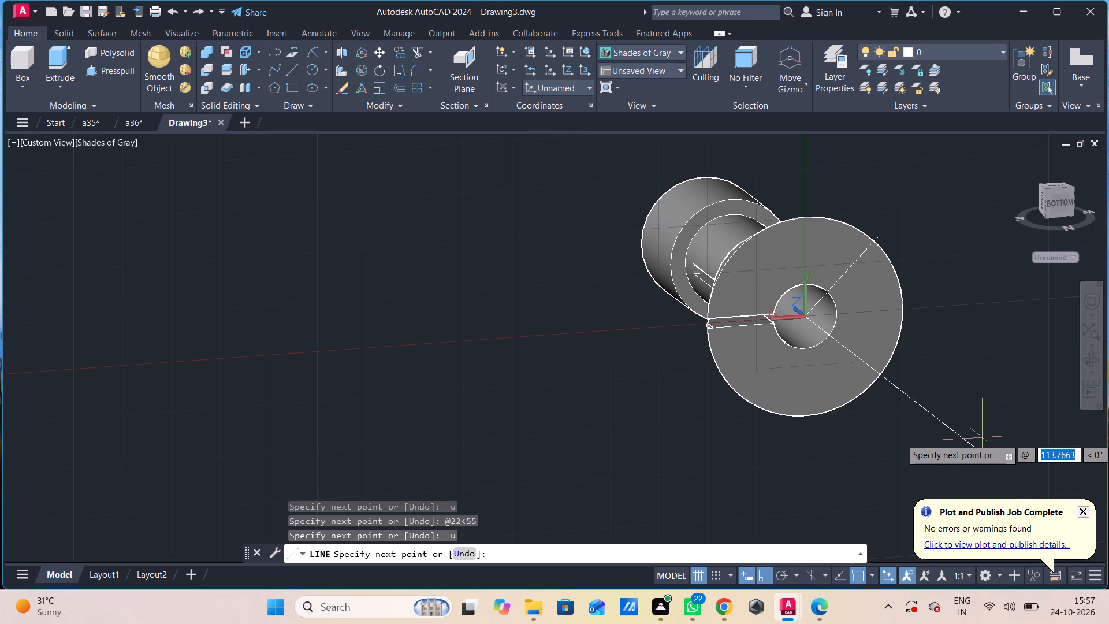
pyautogui.write('22')
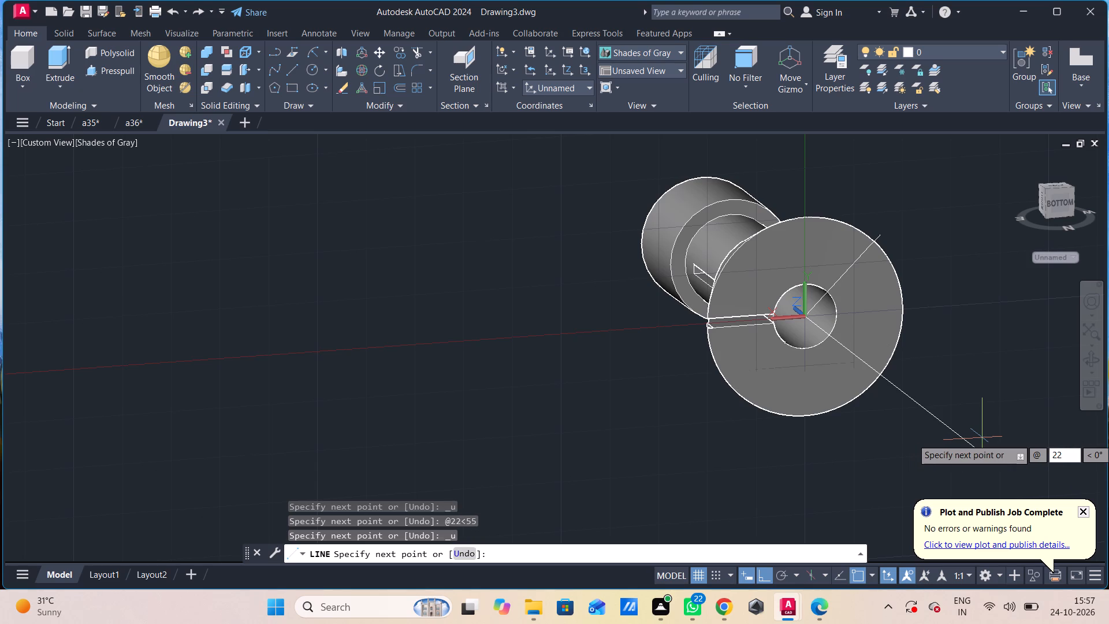
pyautogui.press('shift+less')
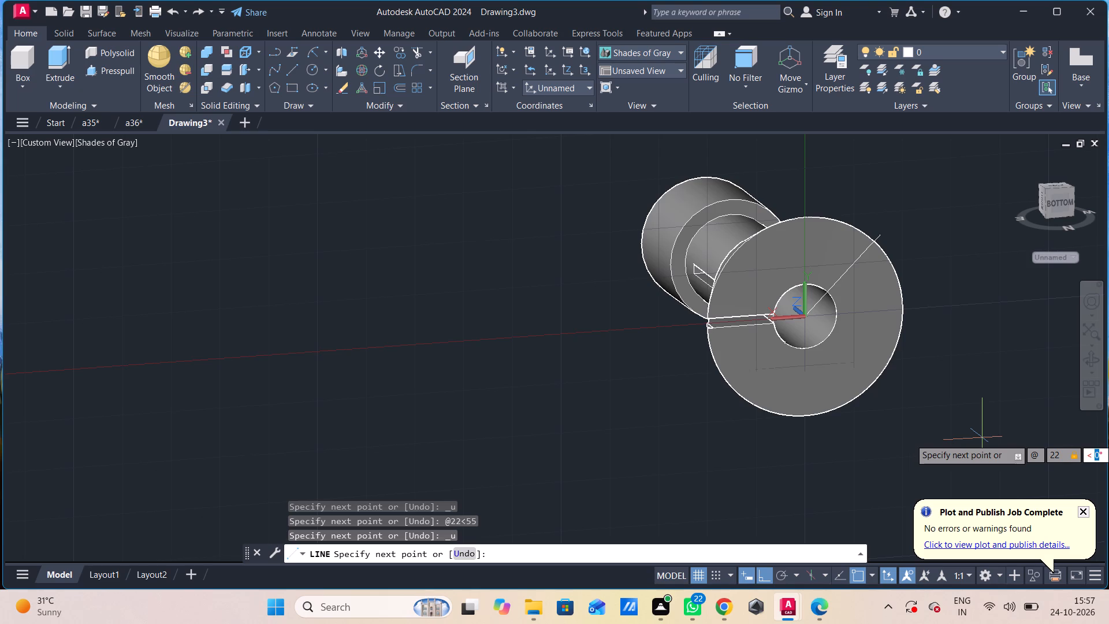
pyautogui.press('2')
pyautogui.write('35')
pyautogui.press('Return')
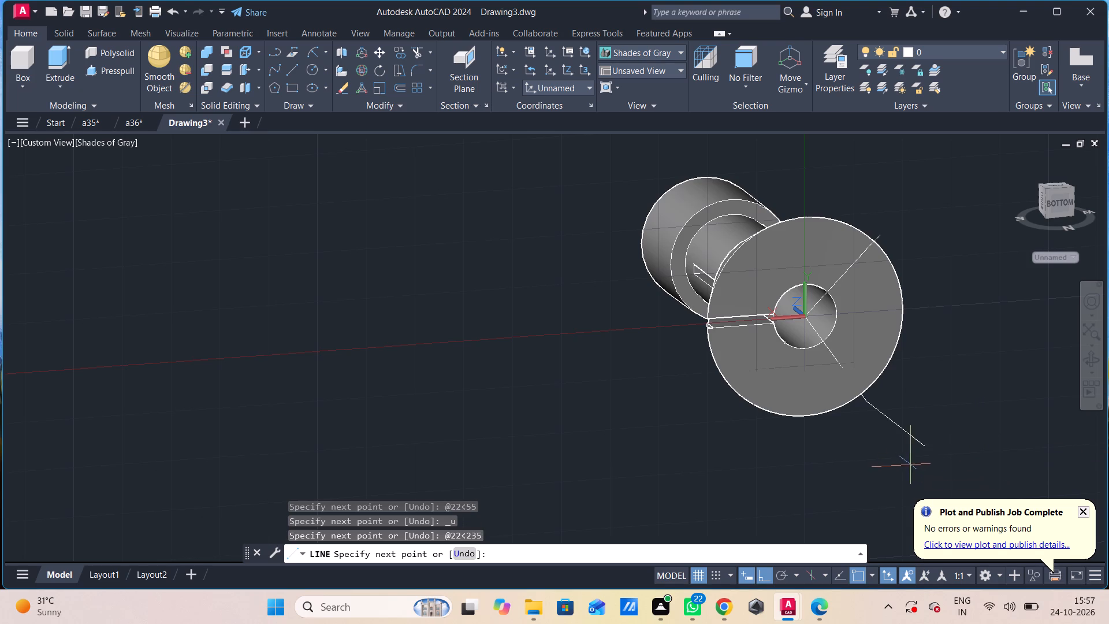
pyautogui.press('Escape')
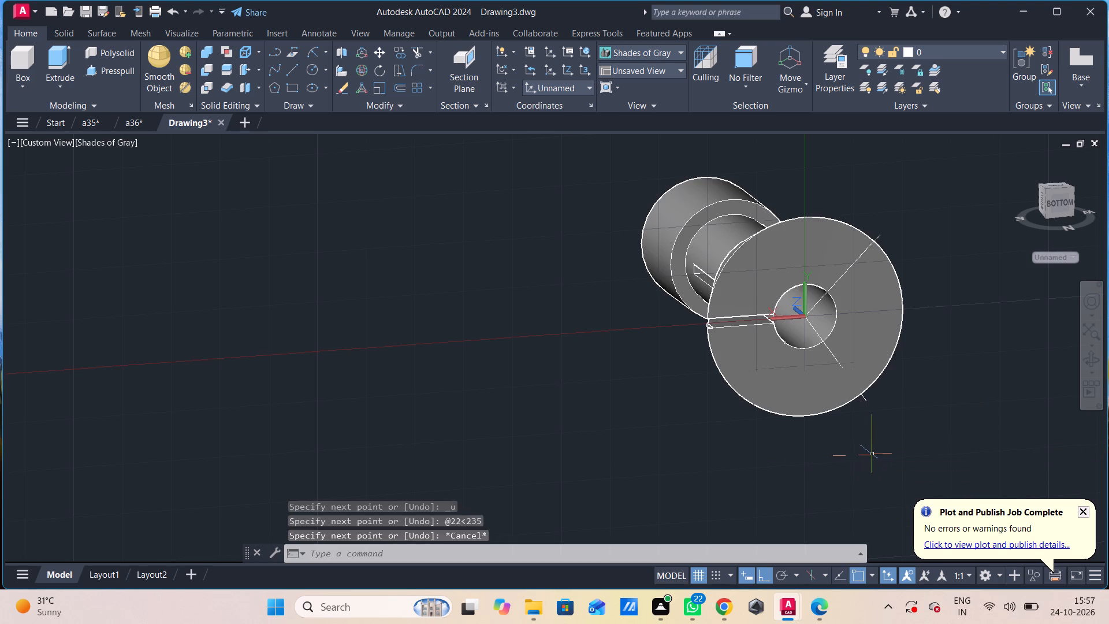
pyautogui.scroll(2, 879, 444)
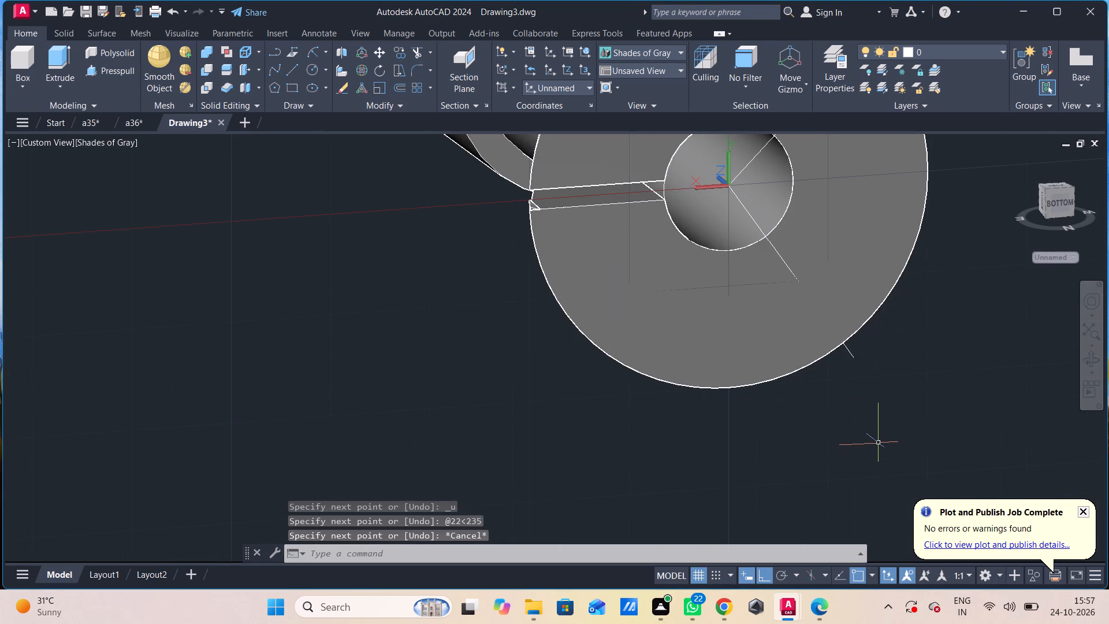
# With ortho off, draw a 2-unit line at about 139 degrees from the outer end of the 235-degree line.
pyautogui.press('l')
pyautogui.press('Return')
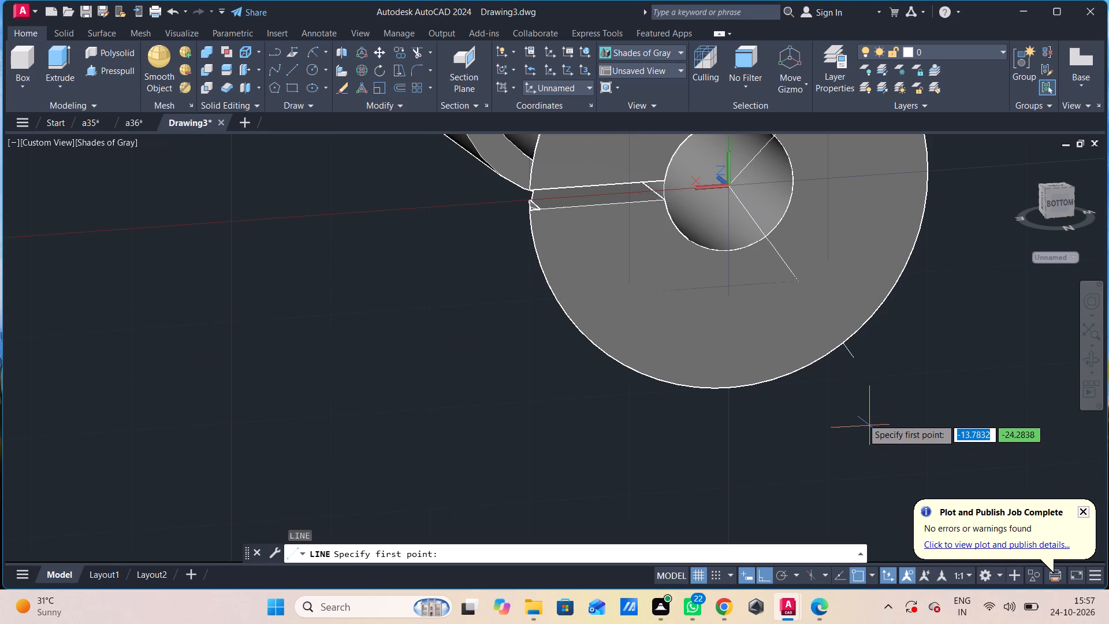
pyautogui.click(858, 362)
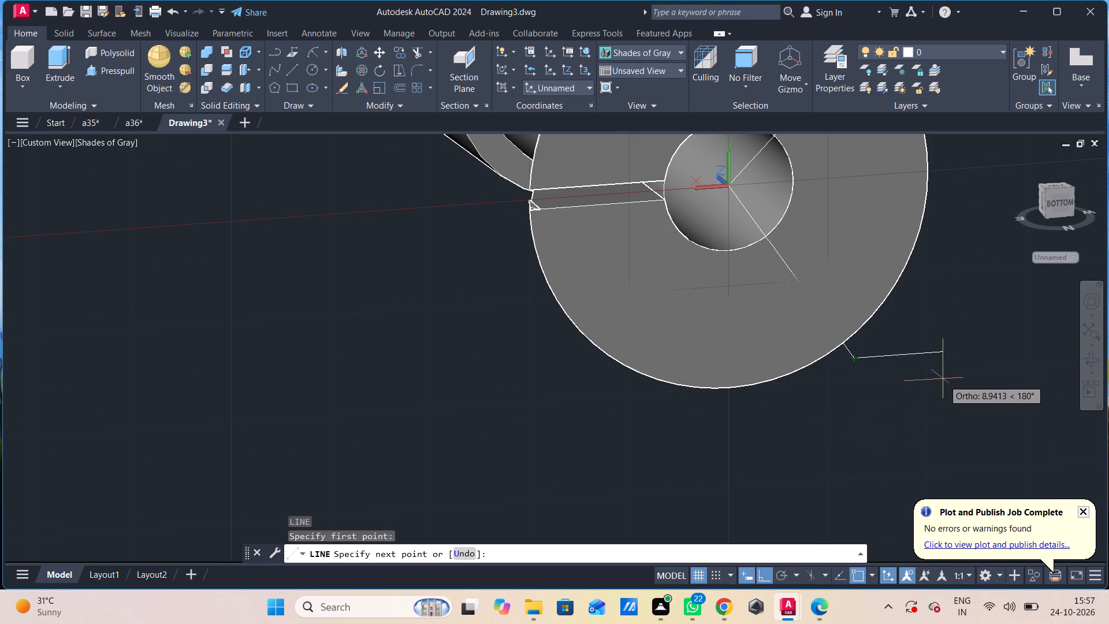
pyautogui.press('F8')
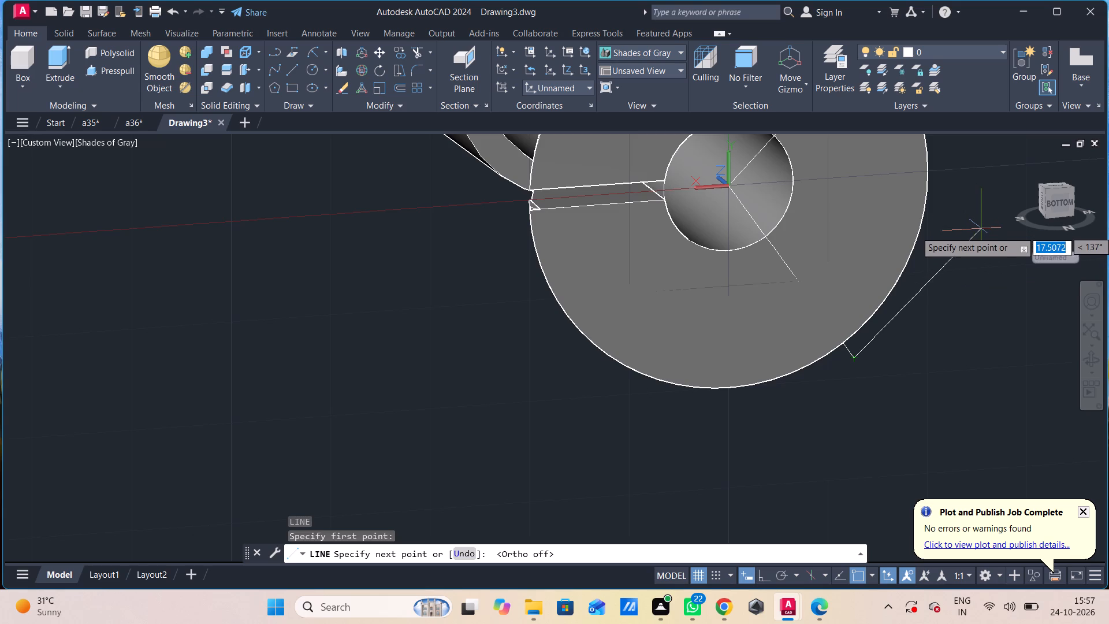
pyautogui.press('2')
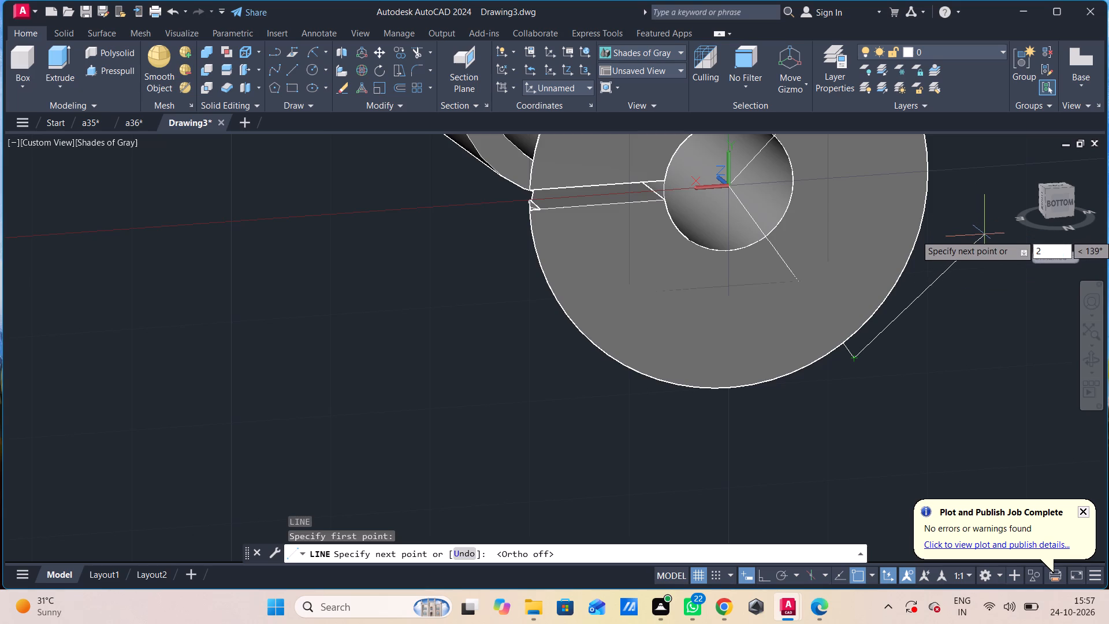
pyautogui.press('Return')
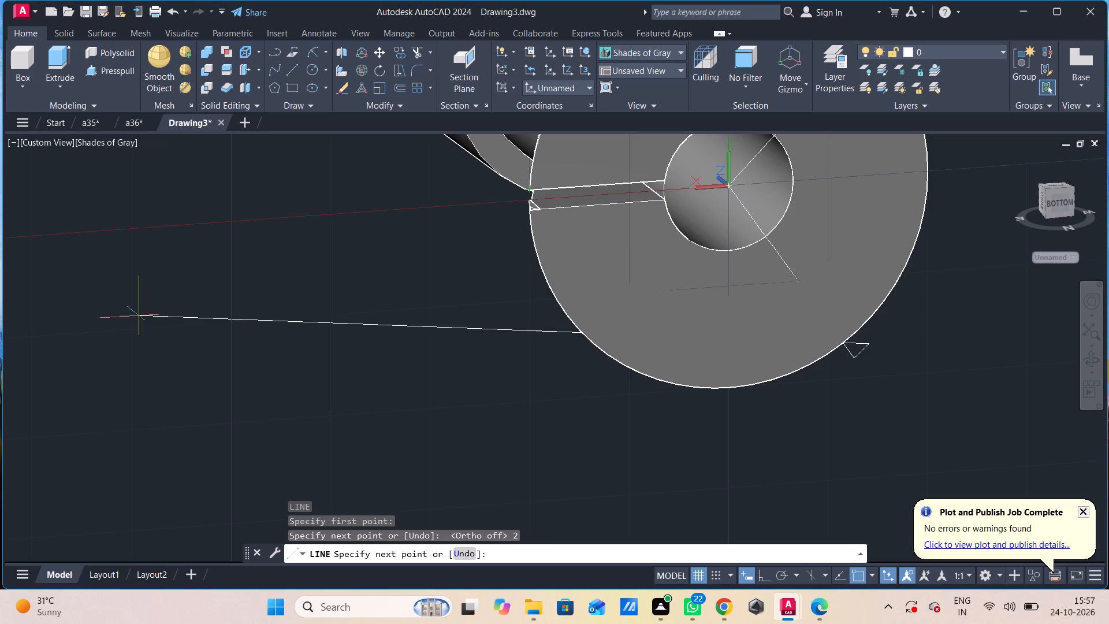
pyautogui.press('Escape')
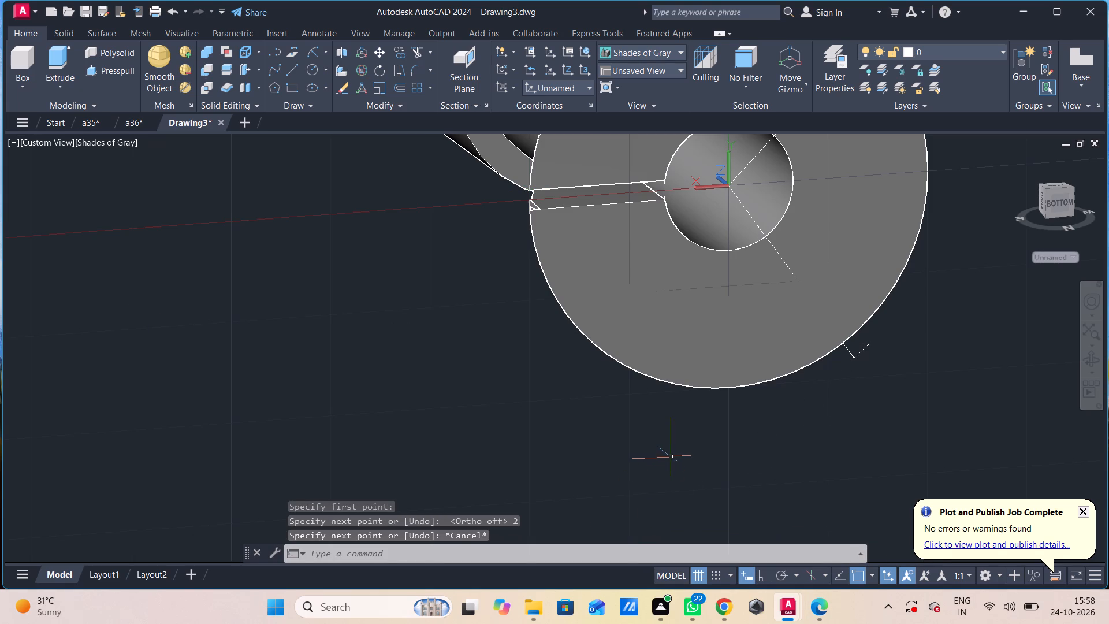
# Move the 2-unit line by its midpoint onto the outer end of the 235-degree line, centring it there.
pyautogui.scroll(4, 824, 402)
pyautogui.moveTo(832, 395); pyautogui.dragTo(765, 447, button='middle')
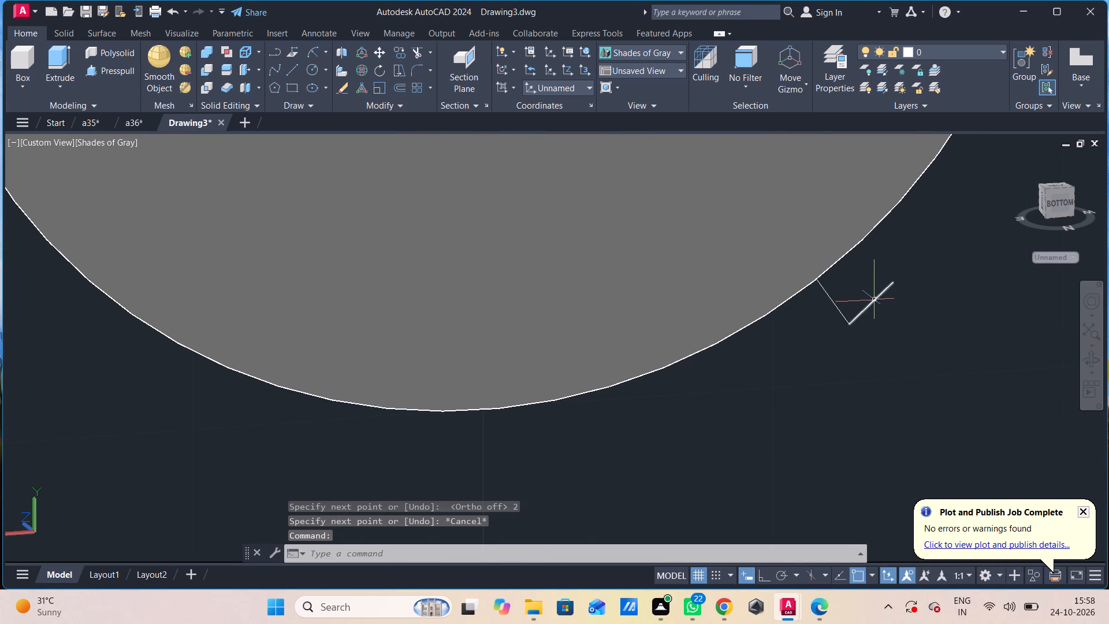
pyautogui.click(874, 300)
pyautogui.click(874, 303)
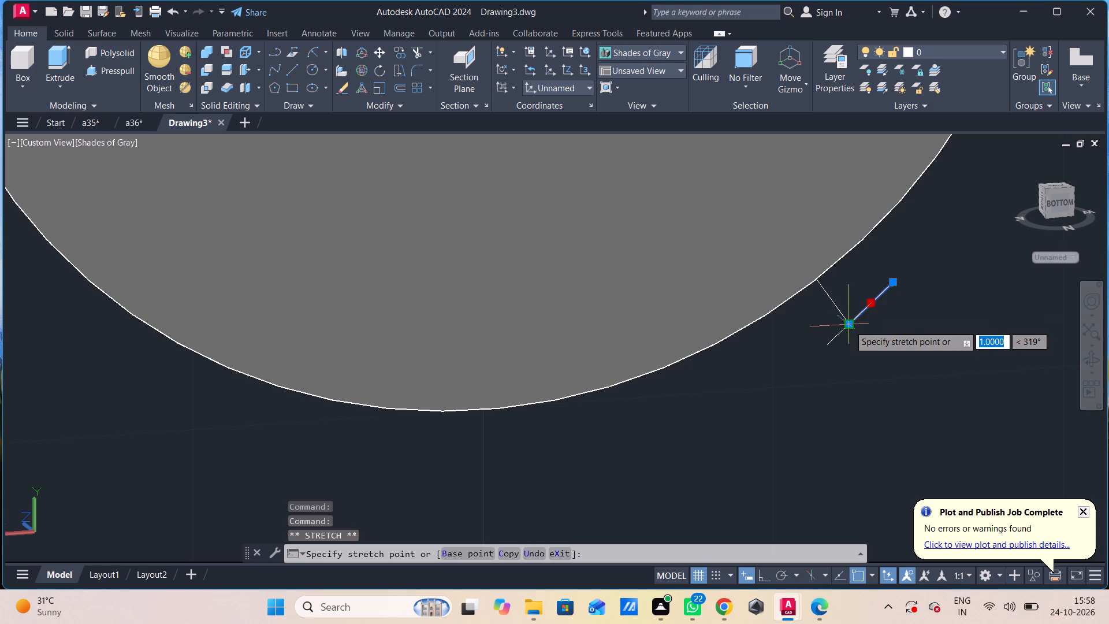
pyautogui.click(849, 325)
pyautogui.press('Escape')
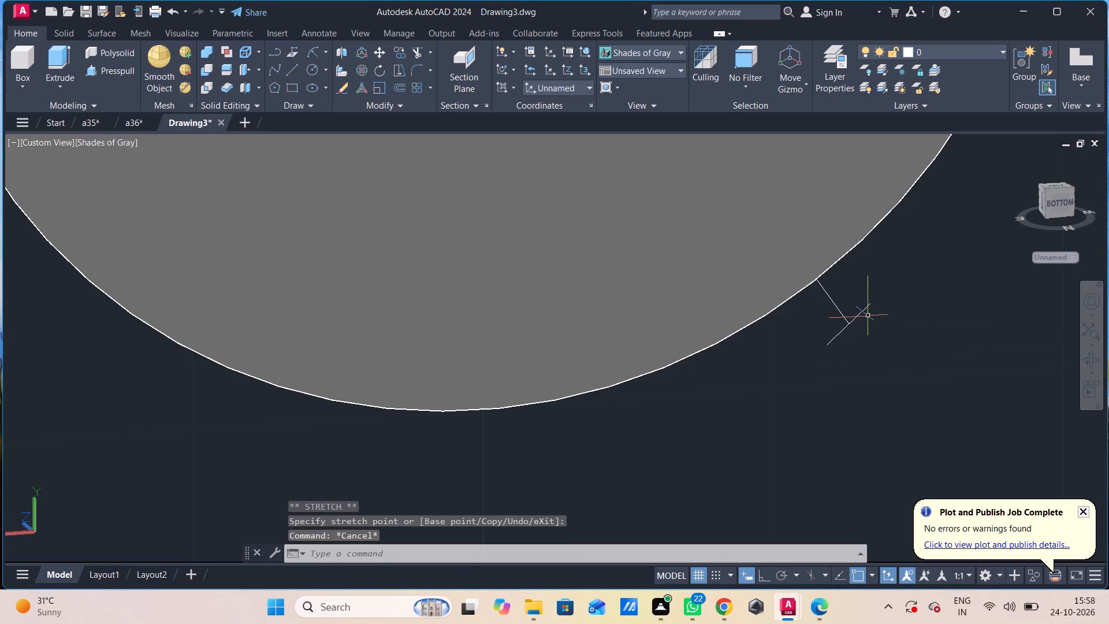
# Draw the slot's first side, about 15.5 units at 56 degrees, from one end of the 2-unit line to the hole's edge.
pyautogui.press('l')
pyautogui.press('Return')
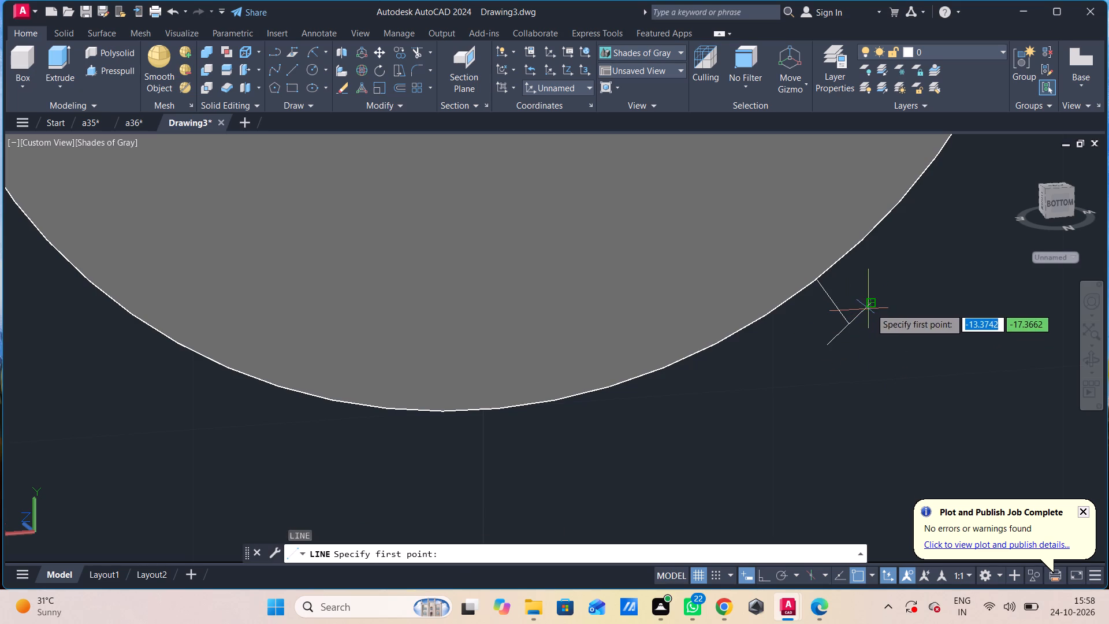
pyautogui.click(870, 308)
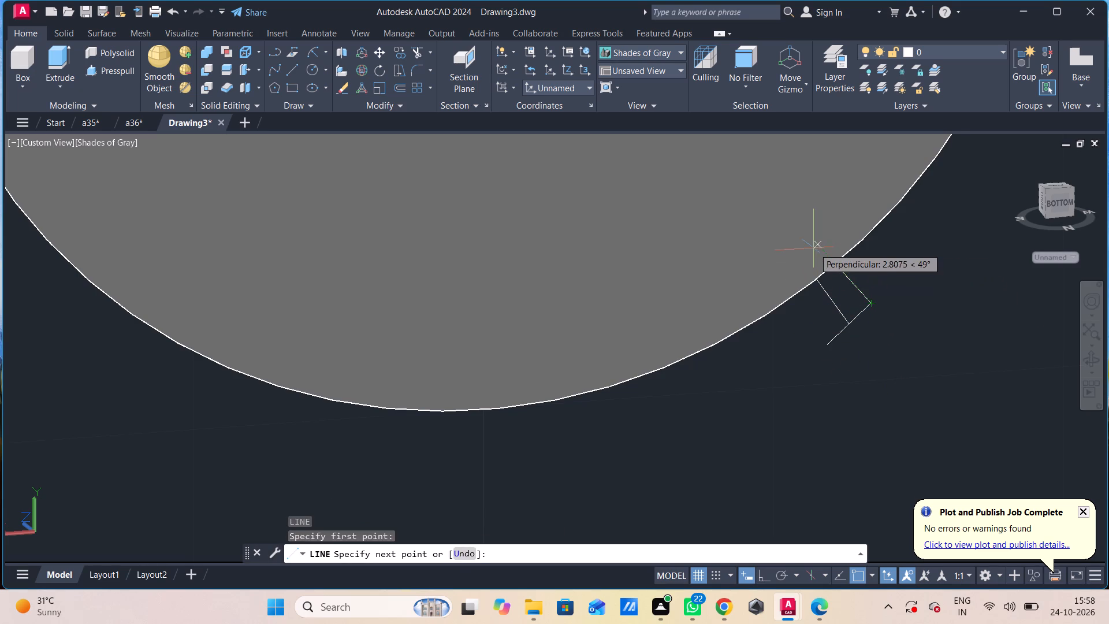
pyautogui.scroll(-2, 814, 246)
pyautogui.moveTo(796, 205); pyautogui.dragTo(821, 267, button='middle')
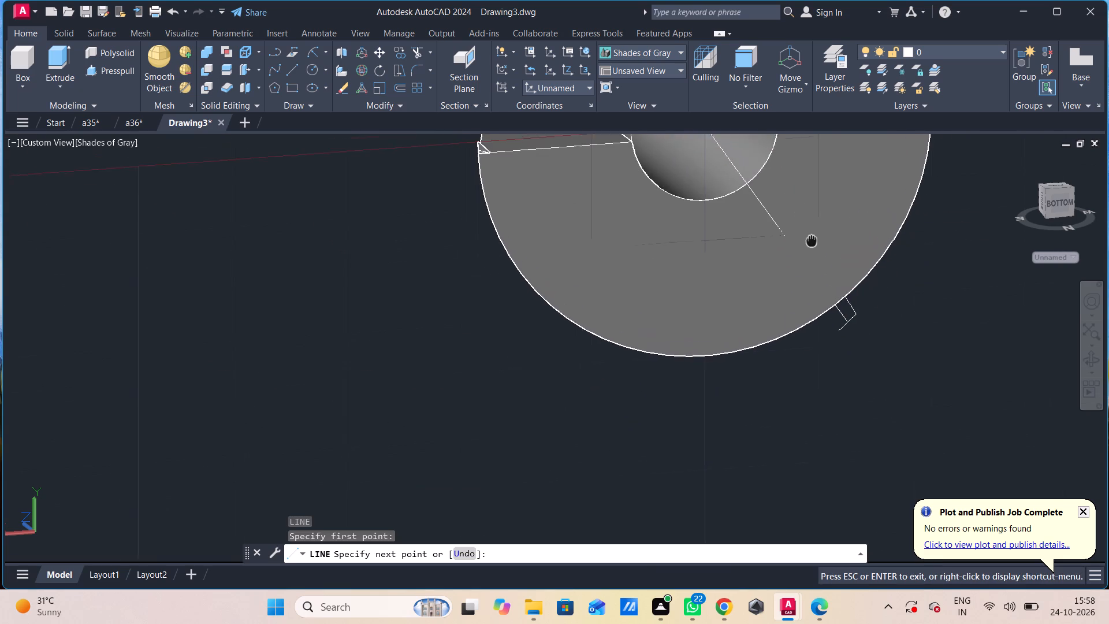
pyautogui.moveTo(821, 267); pyautogui.dragTo(840, 343, button='middle')
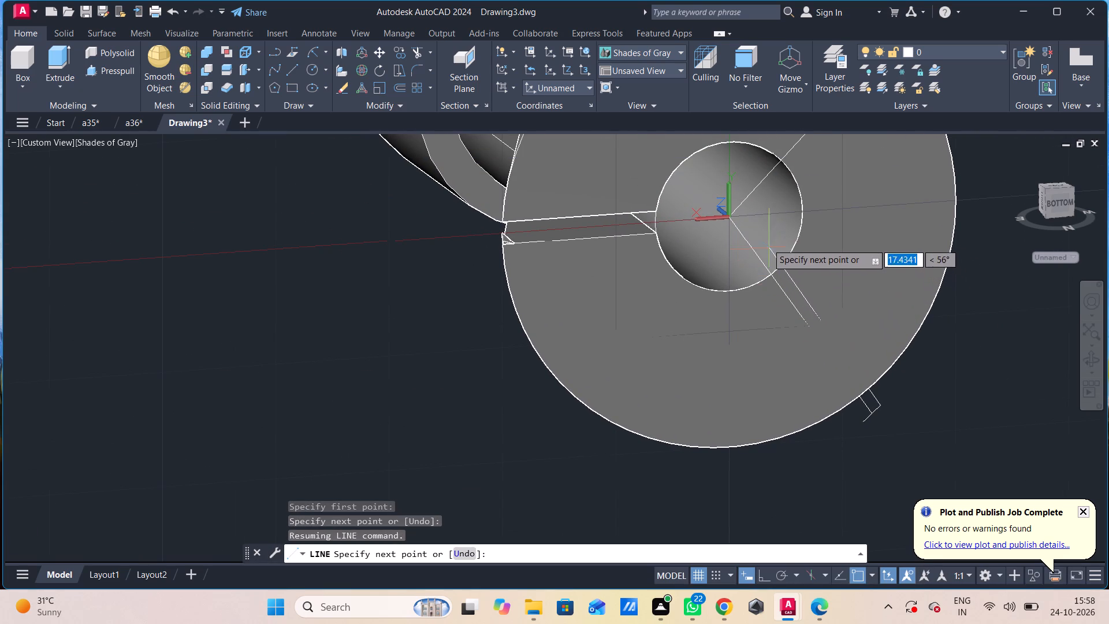
pyautogui.scroll(1, 750, 209)
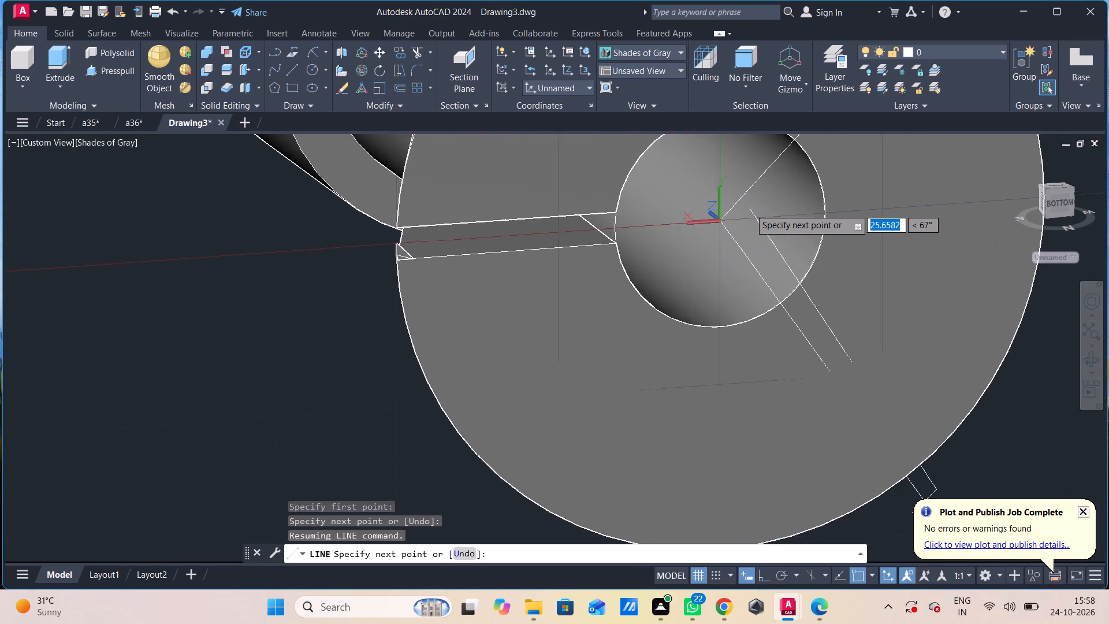
pyautogui.scroll(1, 750, 209)
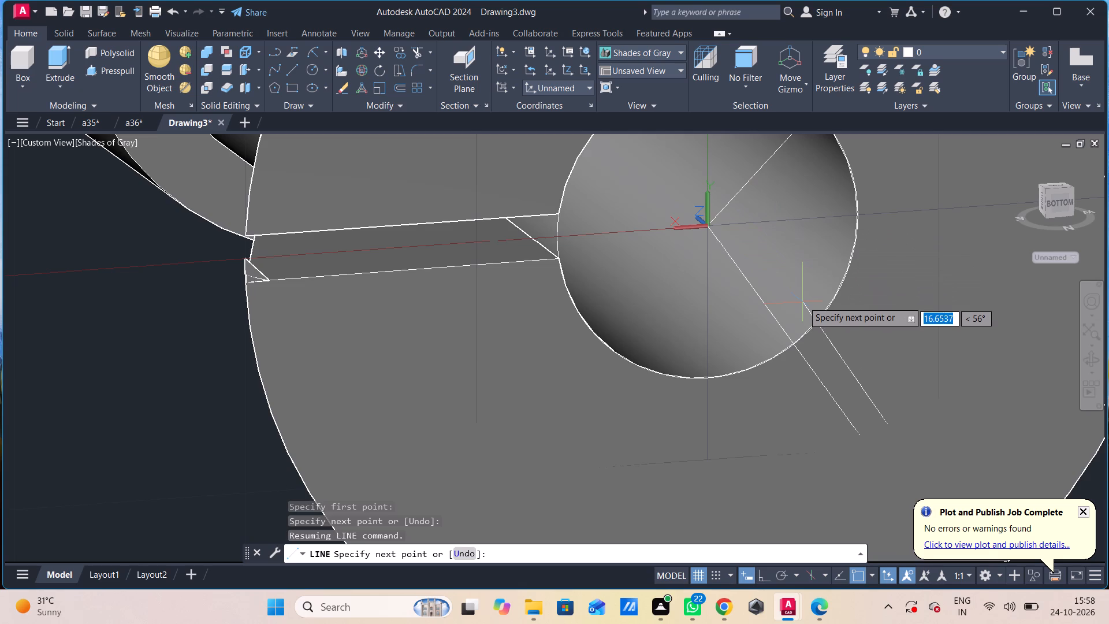
pyautogui.keyDown('shift'); pyautogui.moveTo(803, 304); pyautogui.dragTo(735, 281, button='middle'); pyautogui.keyUp('shift')
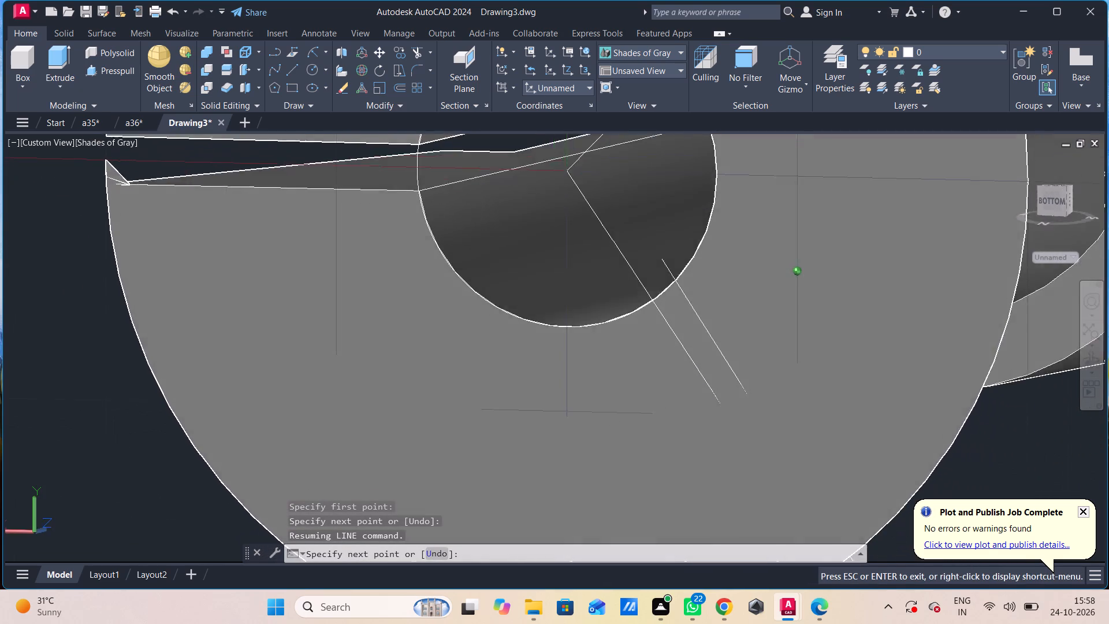
pyautogui.keyDown('shift'); pyautogui.moveTo(735, 281); pyautogui.dragTo(751, 279, button='middle'); pyautogui.keyUp('shift')
pyautogui.keyDown('shift'); pyautogui.moveTo(751, 279); pyautogui.dragTo(792, 284, button='middle'); pyautogui.keyUp('shift')
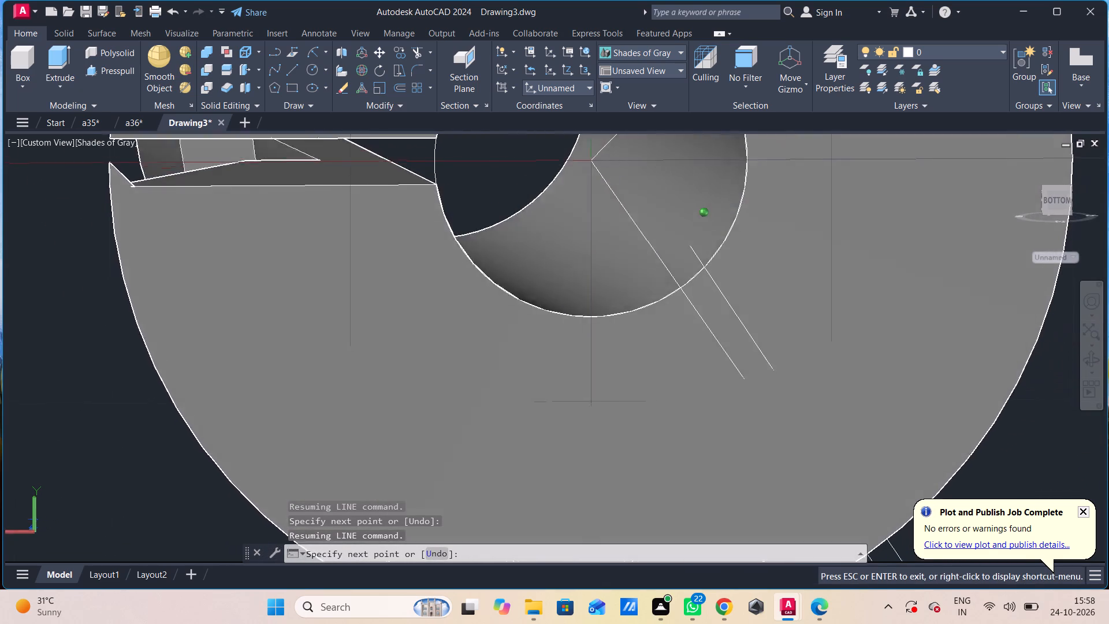
pyautogui.keyDown('shift'); pyautogui.moveTo(792, 284); pyautogui.dragTo(807, 287, button='middle'); pyautogui.keyUp('shift')
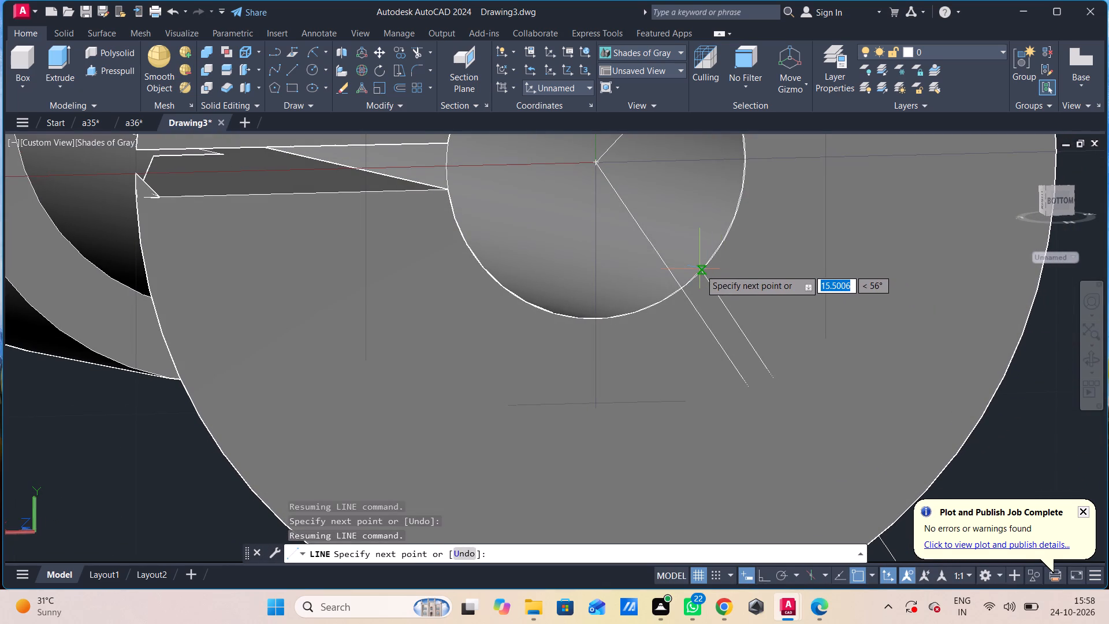
pyautogui.scroll(-2, 703, 269)
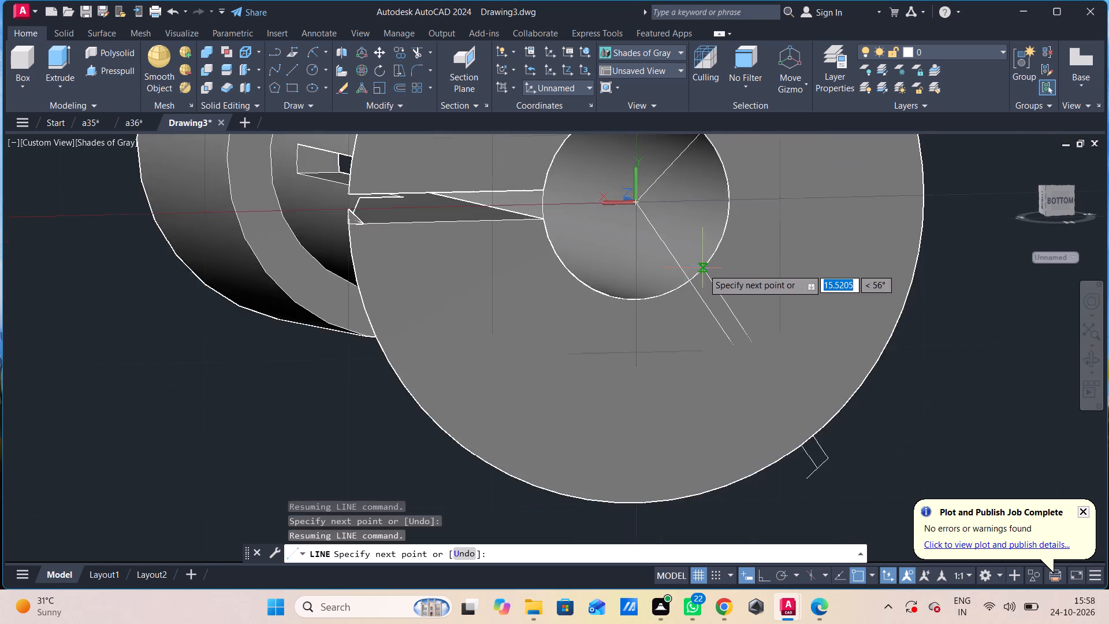
pyautogui.scroll(2, 705, 268)
pyautogui.moveTo(705, 267); pyautogui.dragTo(701, 251, button='middle')
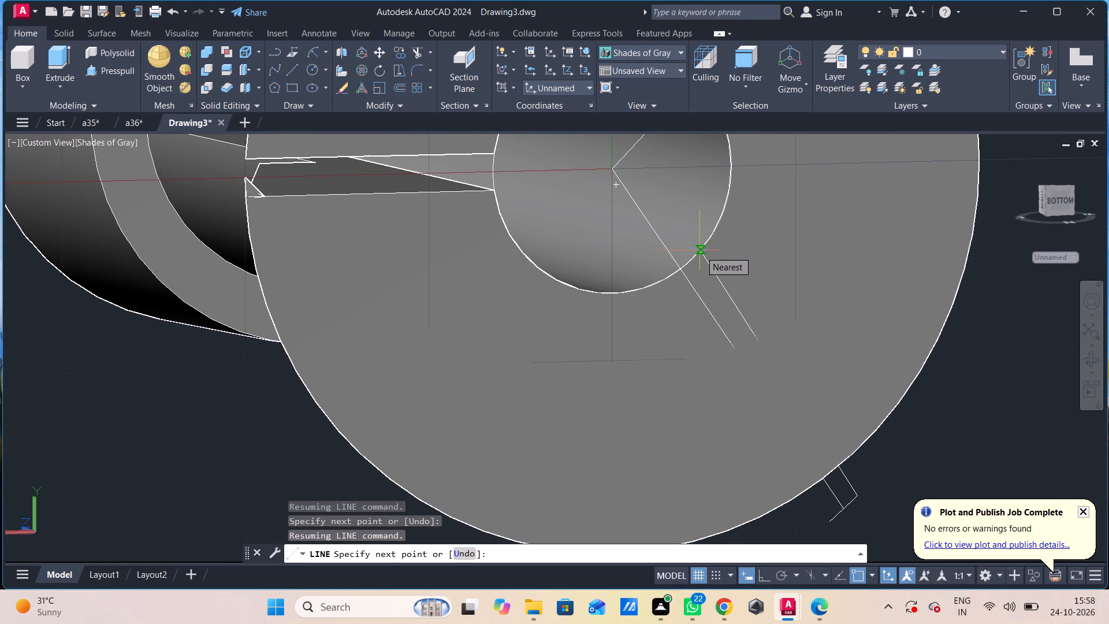
pyautogui.click(700, 251)
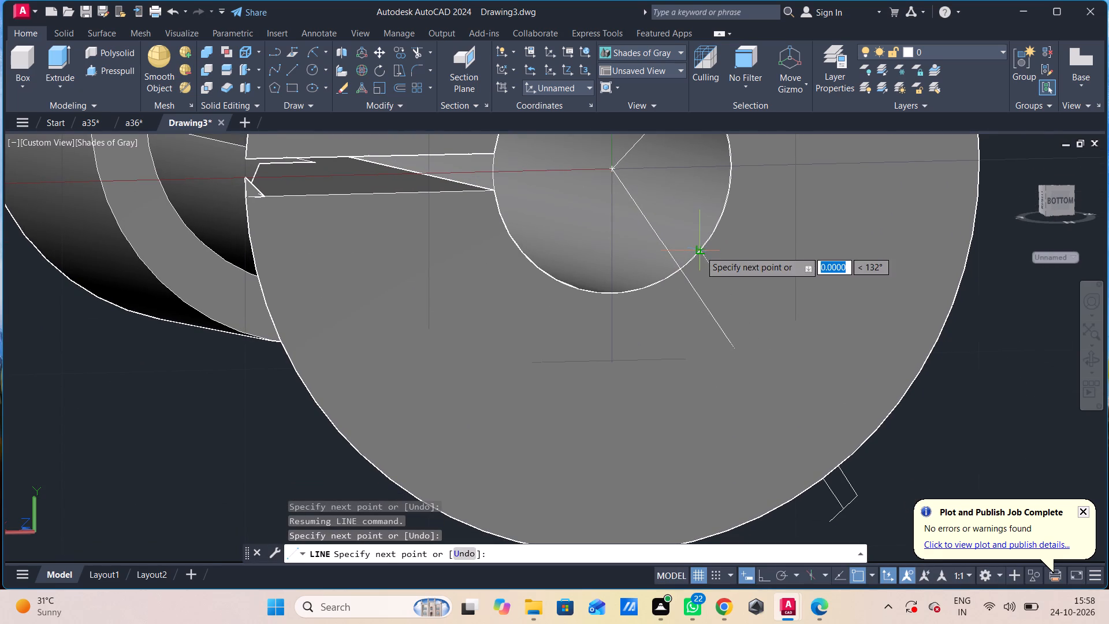
pyautogui.press('Escape')
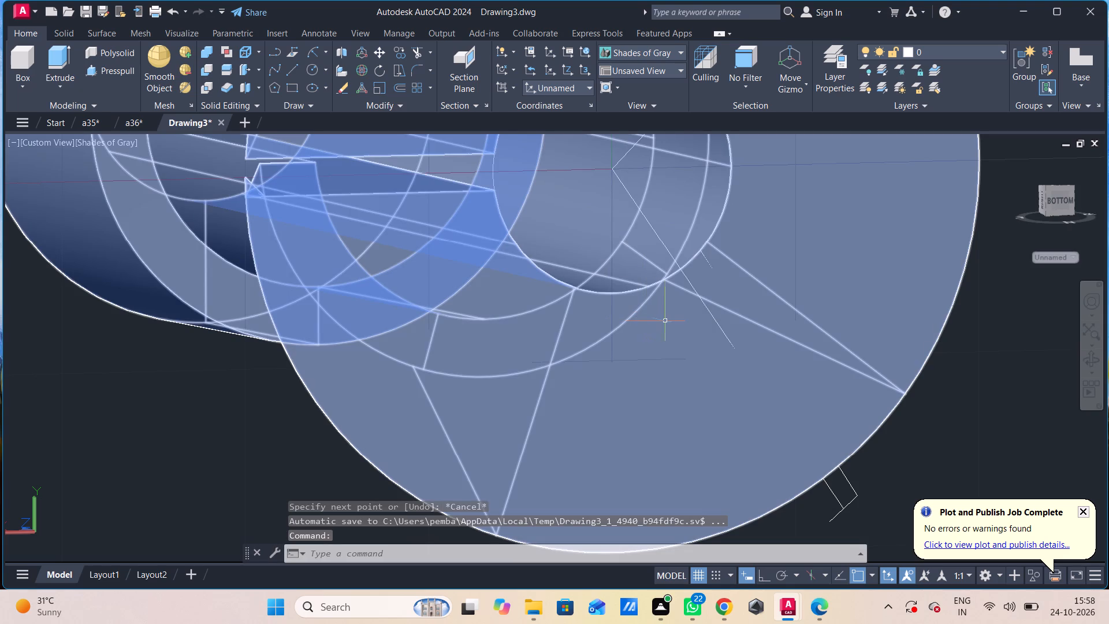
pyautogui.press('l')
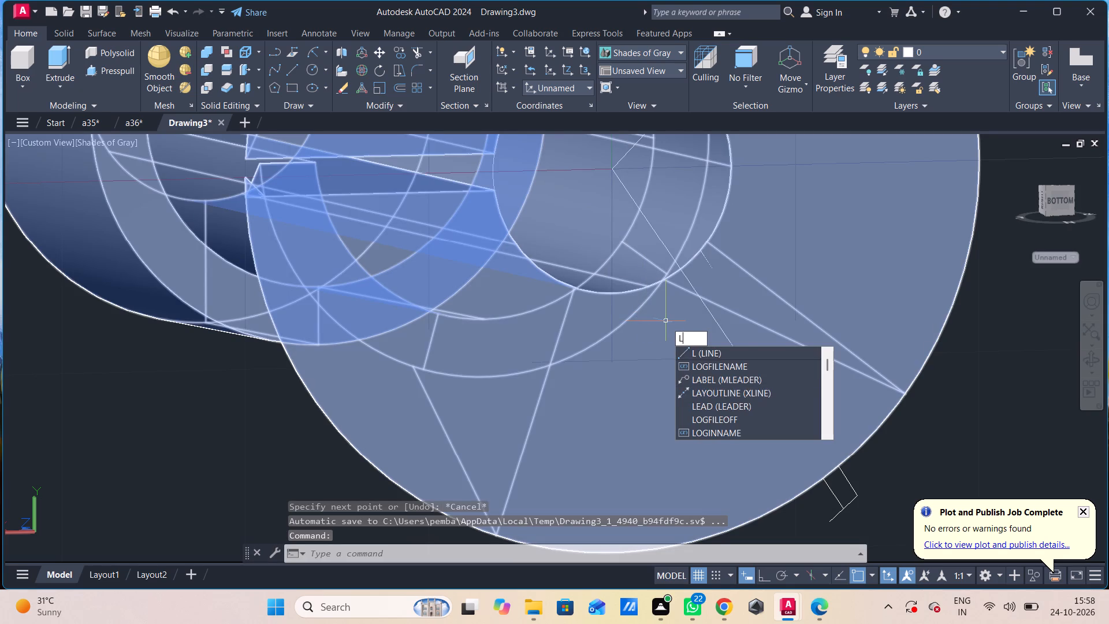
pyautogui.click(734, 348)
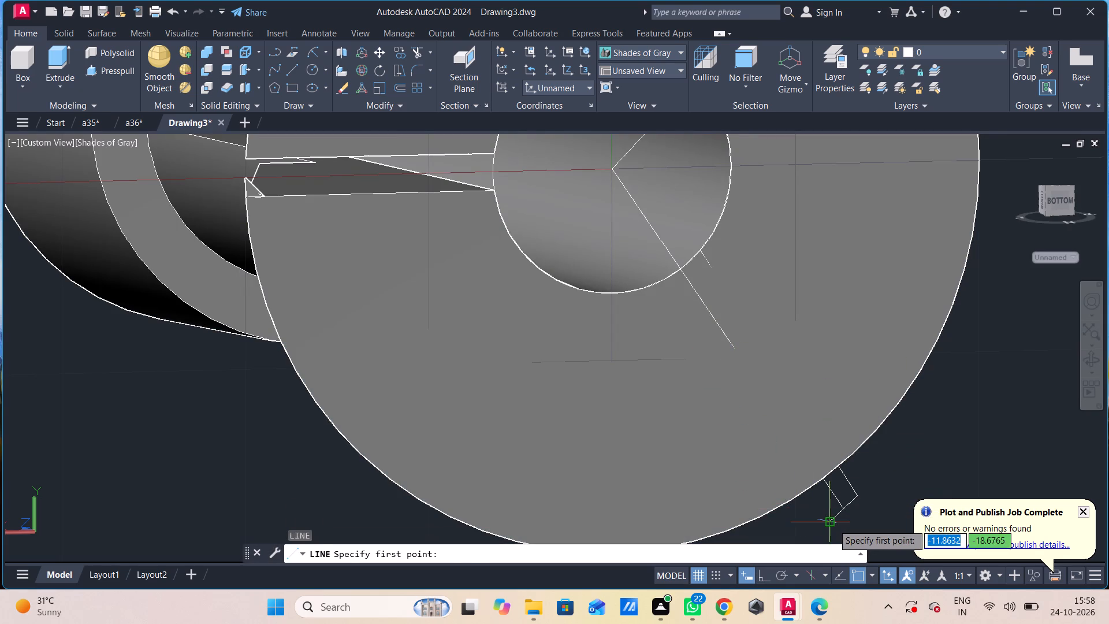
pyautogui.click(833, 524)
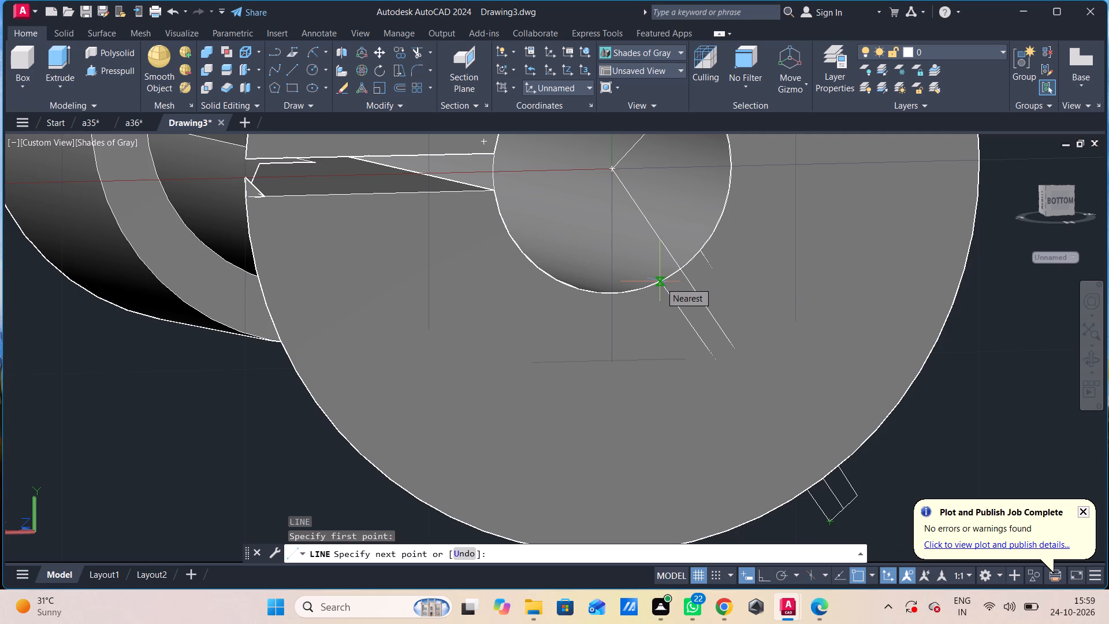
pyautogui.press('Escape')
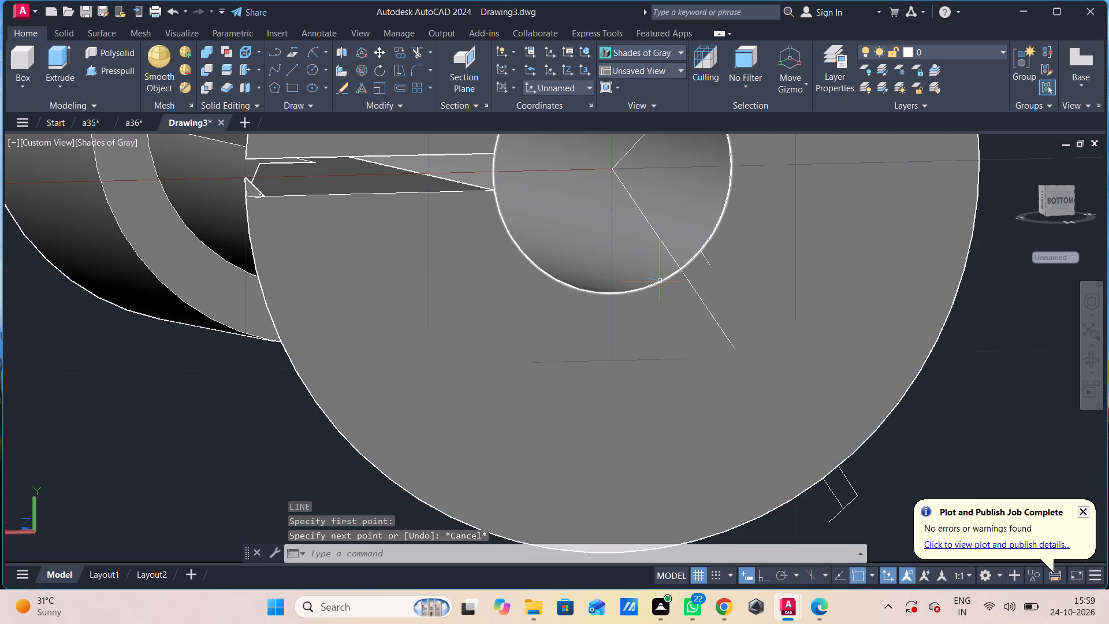
# Draw a 2-unit segment across the slot from the first side's inner end, continuing to the free end of the outer 2-unit line.
pyautogui.press('l')
pyautogui.press('Return')
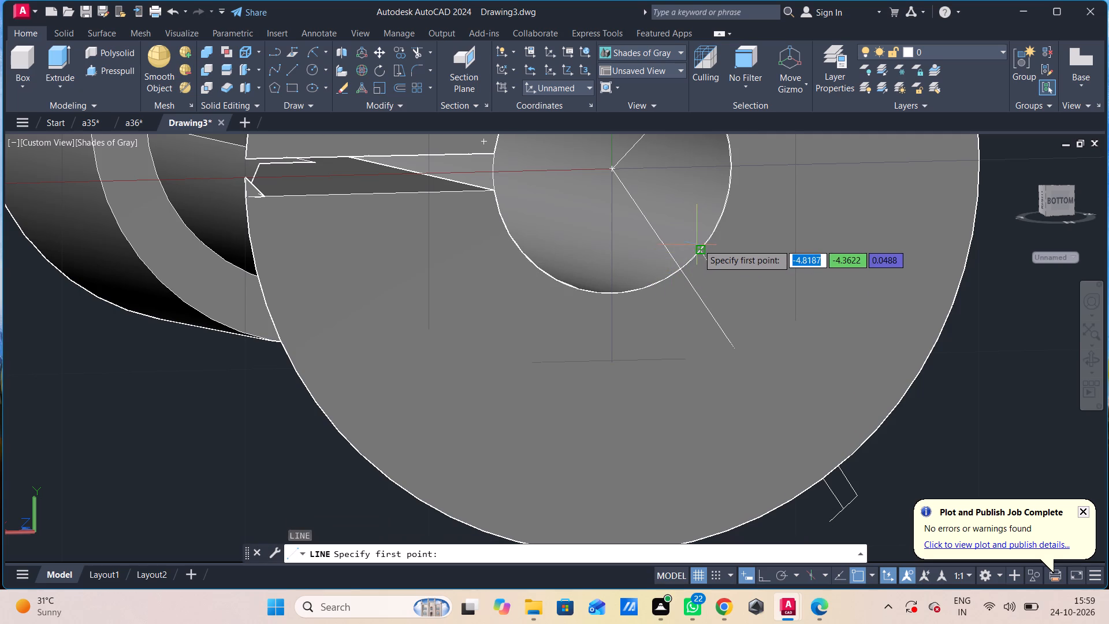
pyautogui.click(698, 247)
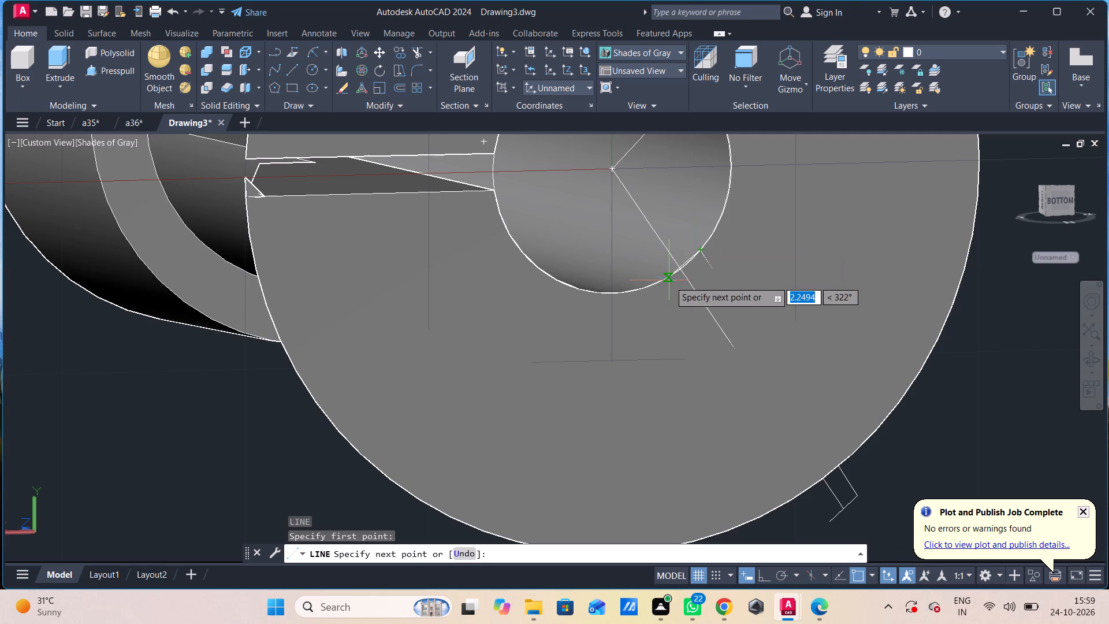
pyautogui.press('2')
pyautogui.press('Return')
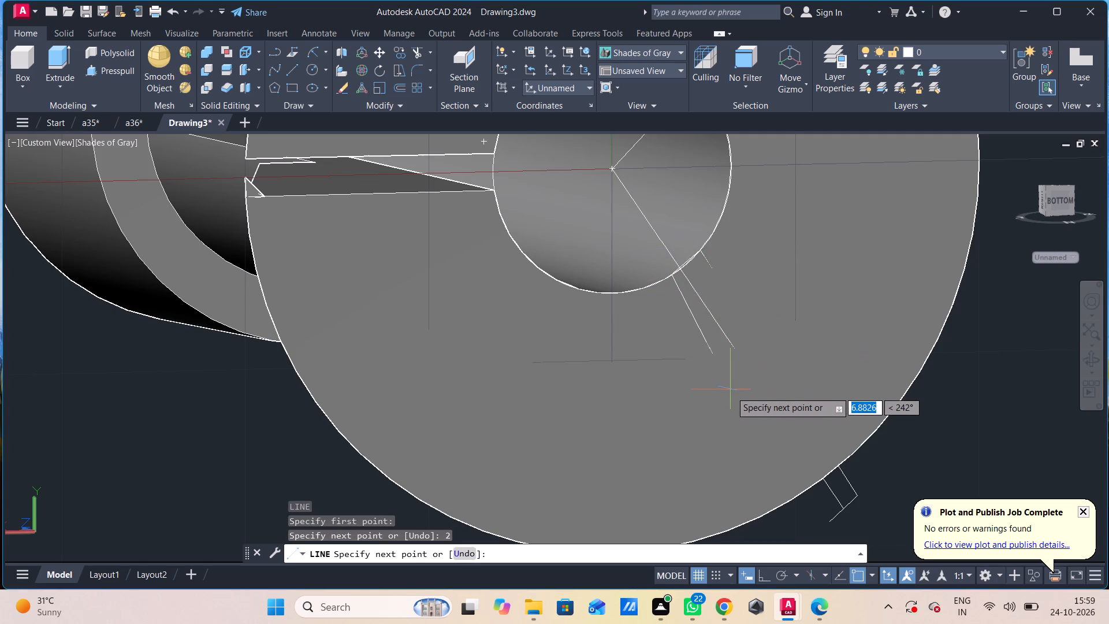
pyautogui.click(834, 522)
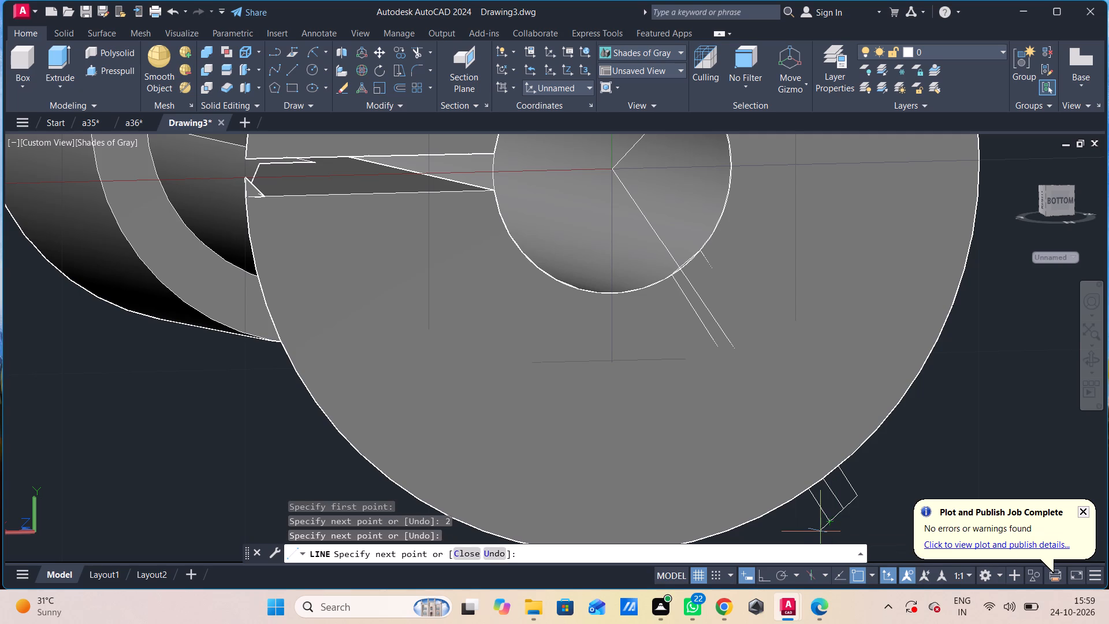
pyautogui.press('Escape')
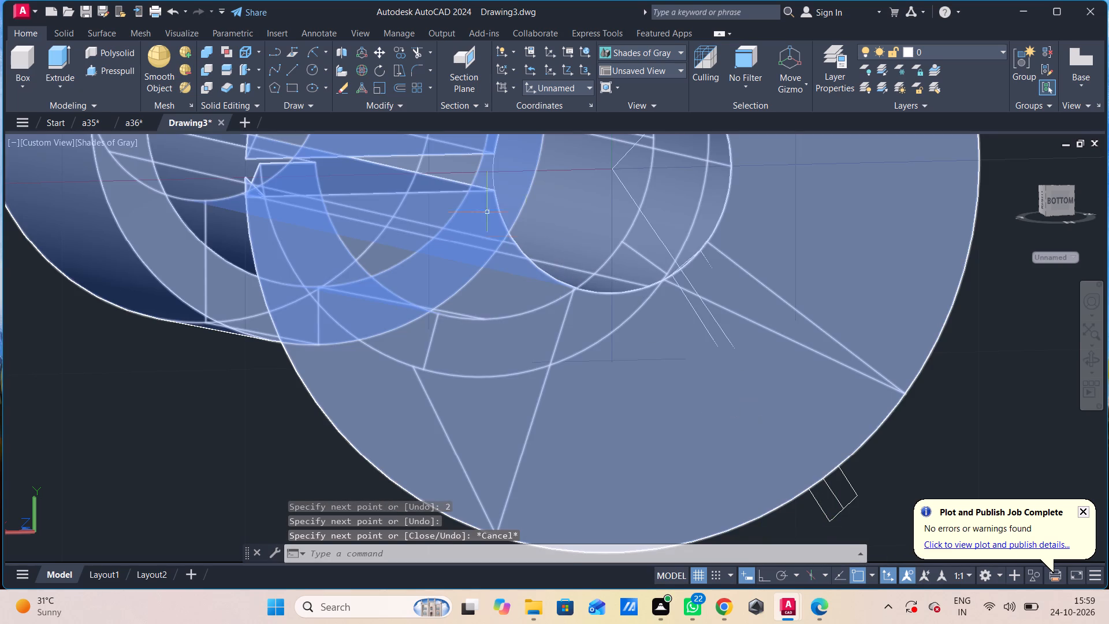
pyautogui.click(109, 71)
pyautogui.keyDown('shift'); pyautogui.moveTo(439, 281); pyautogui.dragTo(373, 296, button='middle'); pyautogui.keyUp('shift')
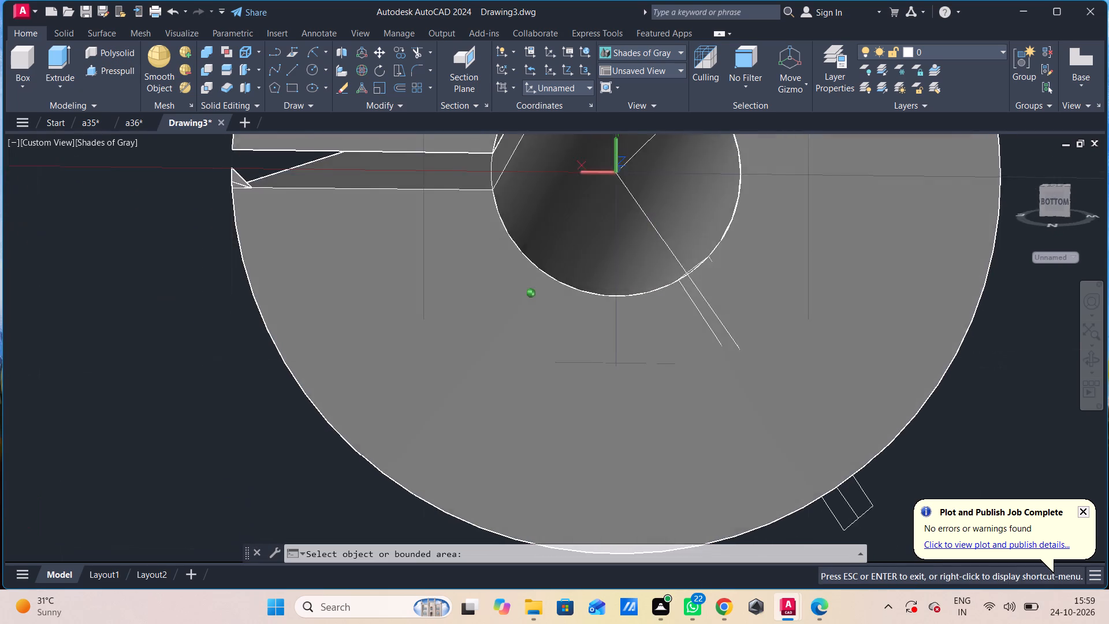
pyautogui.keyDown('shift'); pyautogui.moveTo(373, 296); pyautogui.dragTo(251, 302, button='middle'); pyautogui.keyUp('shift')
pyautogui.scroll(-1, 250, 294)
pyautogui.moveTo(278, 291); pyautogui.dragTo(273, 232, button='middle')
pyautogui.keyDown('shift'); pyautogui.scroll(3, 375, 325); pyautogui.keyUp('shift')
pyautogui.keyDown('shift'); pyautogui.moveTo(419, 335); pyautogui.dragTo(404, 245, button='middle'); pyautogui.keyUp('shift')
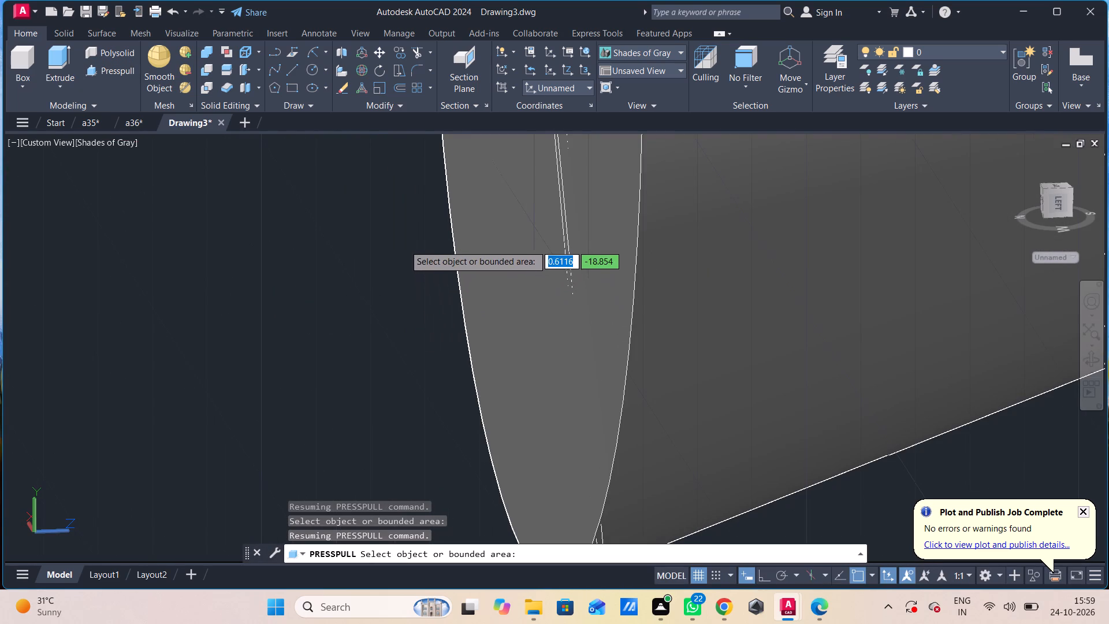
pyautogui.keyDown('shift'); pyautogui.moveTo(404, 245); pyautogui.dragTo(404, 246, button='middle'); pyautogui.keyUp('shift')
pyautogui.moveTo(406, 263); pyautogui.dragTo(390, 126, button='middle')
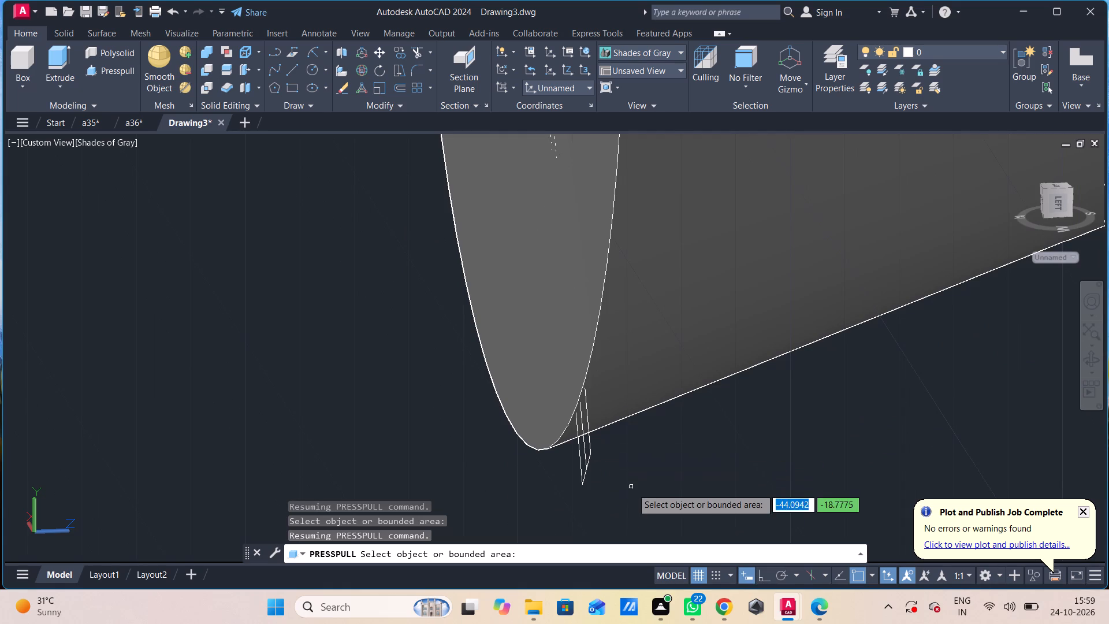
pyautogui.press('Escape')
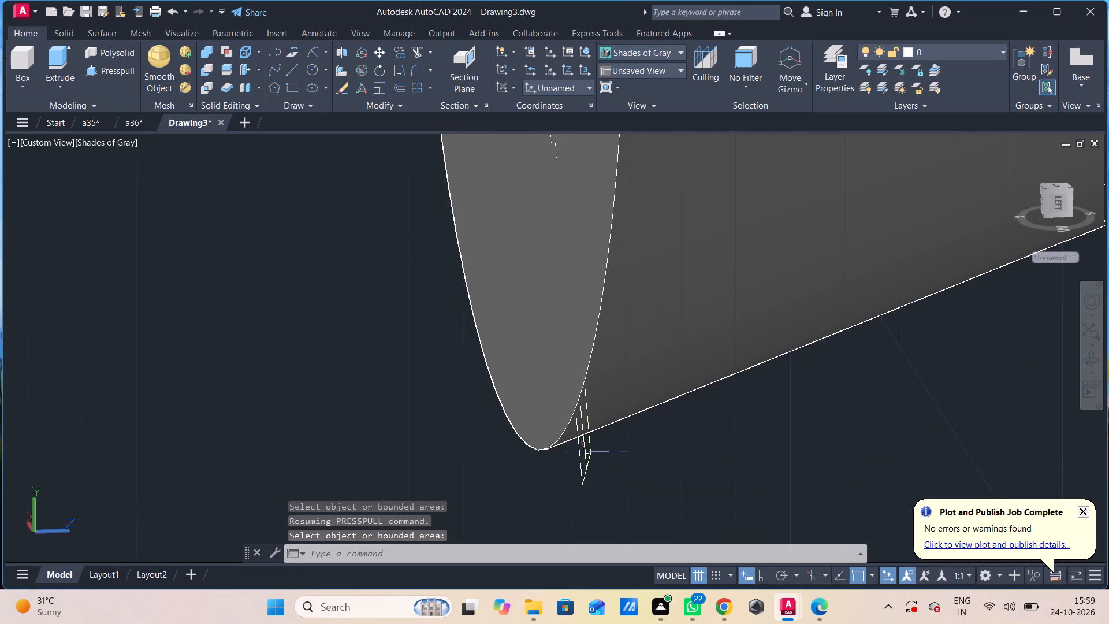
# Delete the 235-degree centre line running through the angled slot profile.
pyautogui.click(586, 455)
pyautogui.press('Delete')
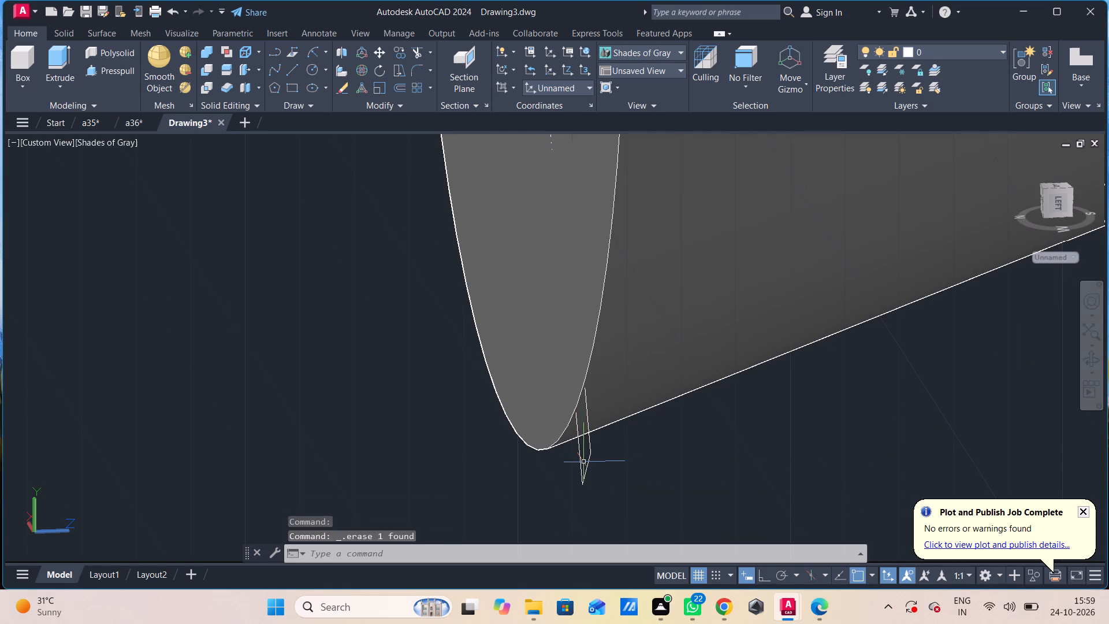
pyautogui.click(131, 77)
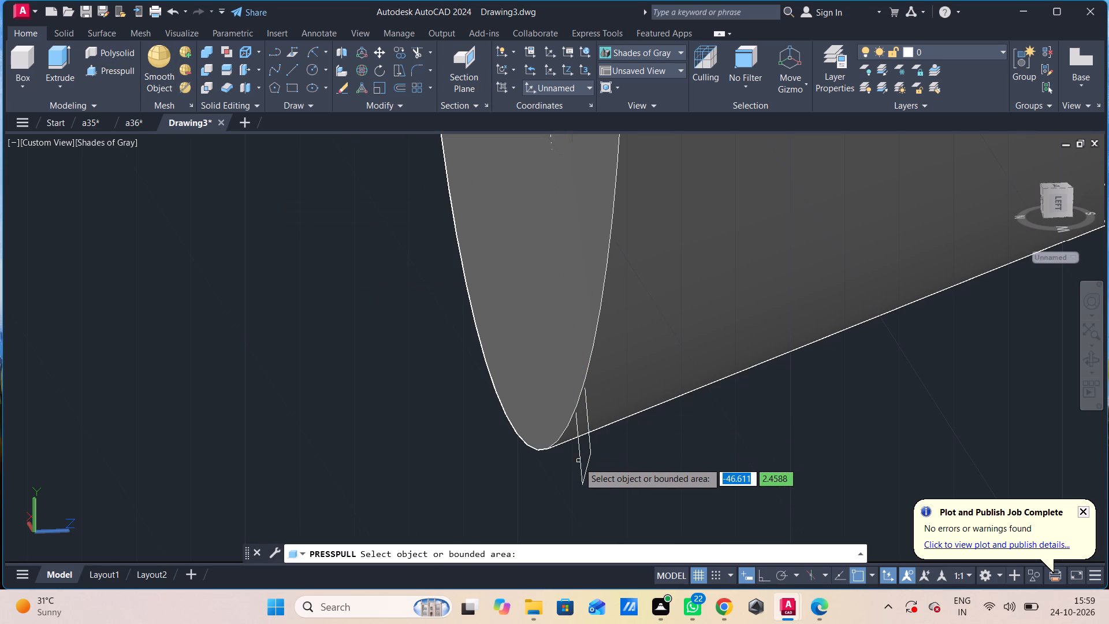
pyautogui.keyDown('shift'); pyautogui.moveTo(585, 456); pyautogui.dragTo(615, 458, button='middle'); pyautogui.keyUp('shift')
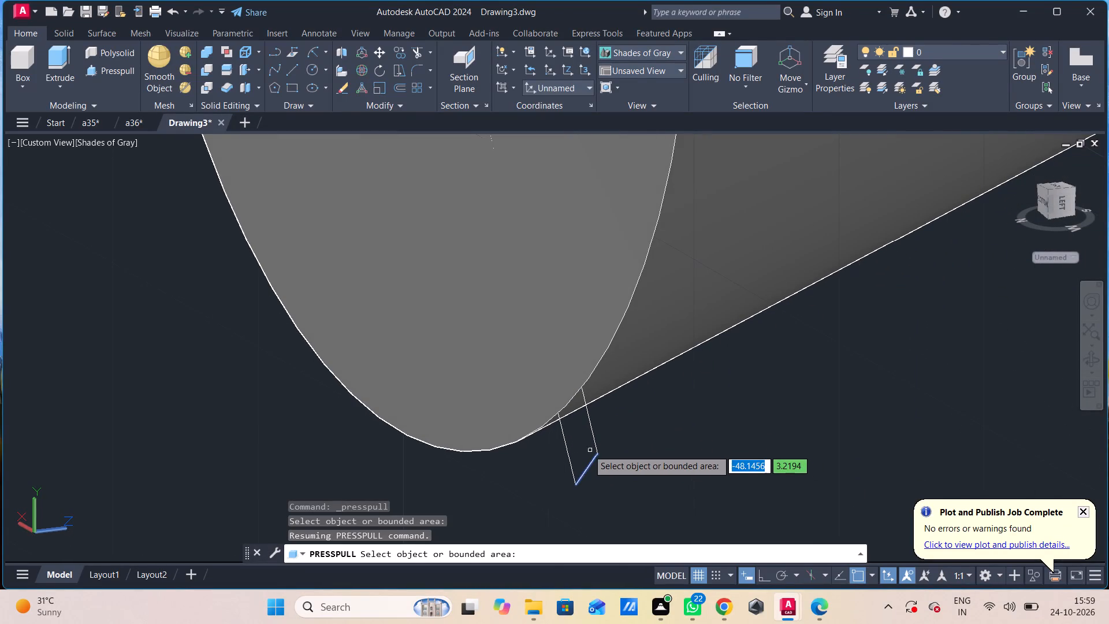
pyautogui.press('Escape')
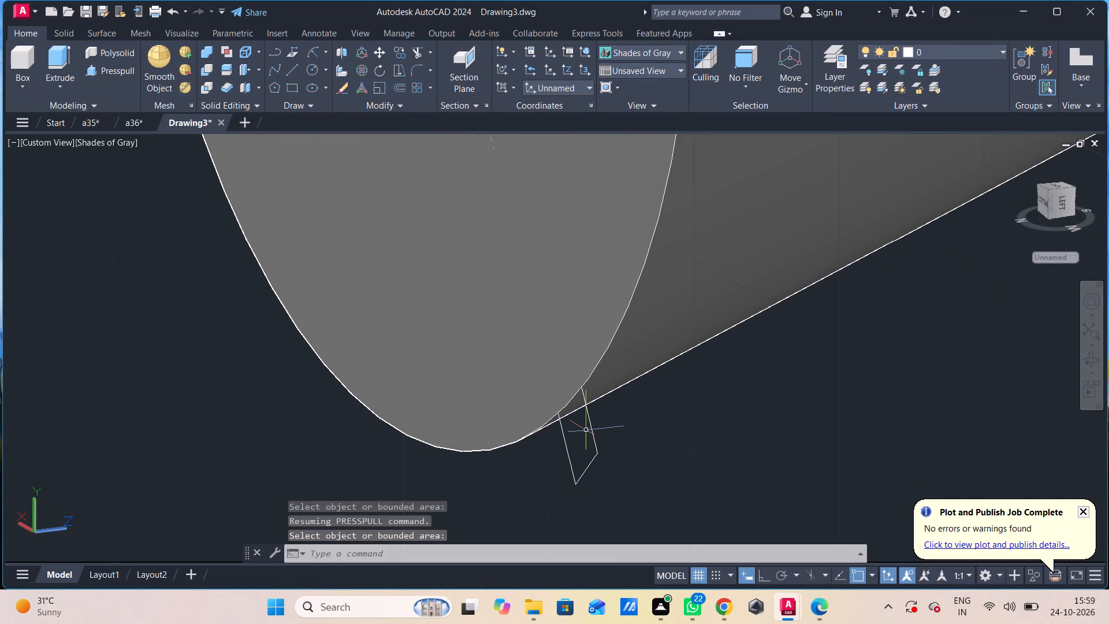
# Change the visual style to 2D Wireframe.
pyautogui.scroll(-1, 585, 431)
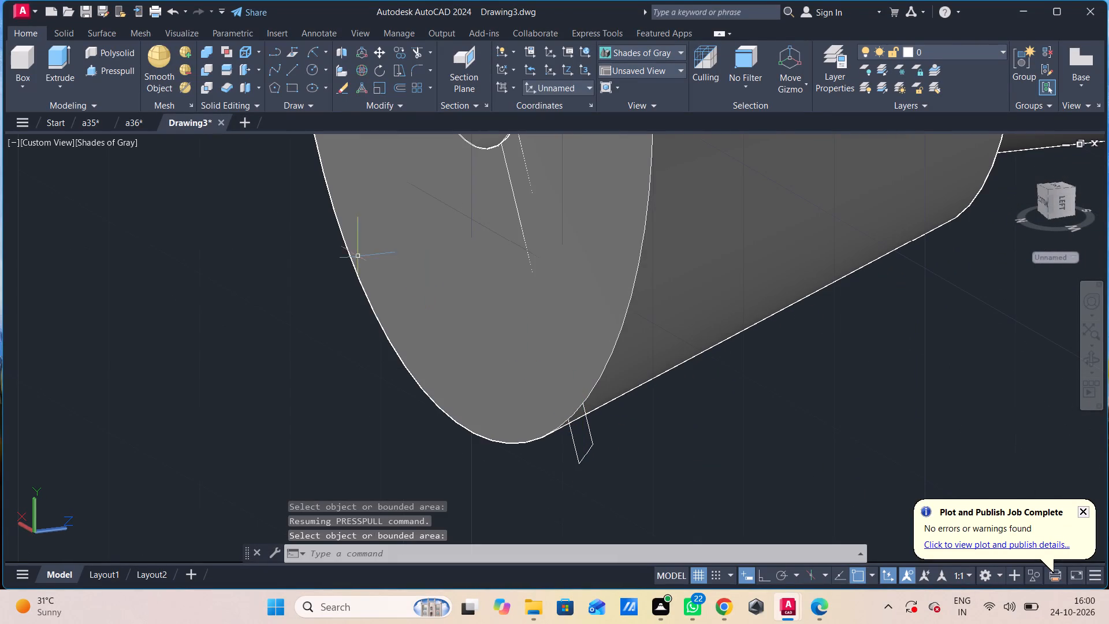
pyautogui.click(120, 136)
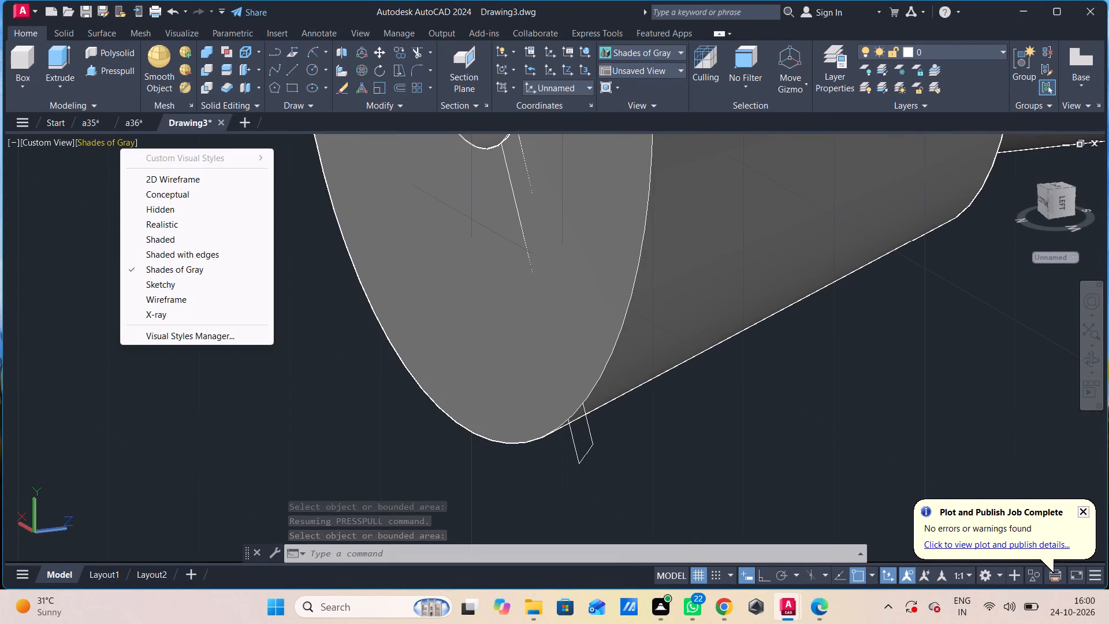
pyautogui.click(163, 177)
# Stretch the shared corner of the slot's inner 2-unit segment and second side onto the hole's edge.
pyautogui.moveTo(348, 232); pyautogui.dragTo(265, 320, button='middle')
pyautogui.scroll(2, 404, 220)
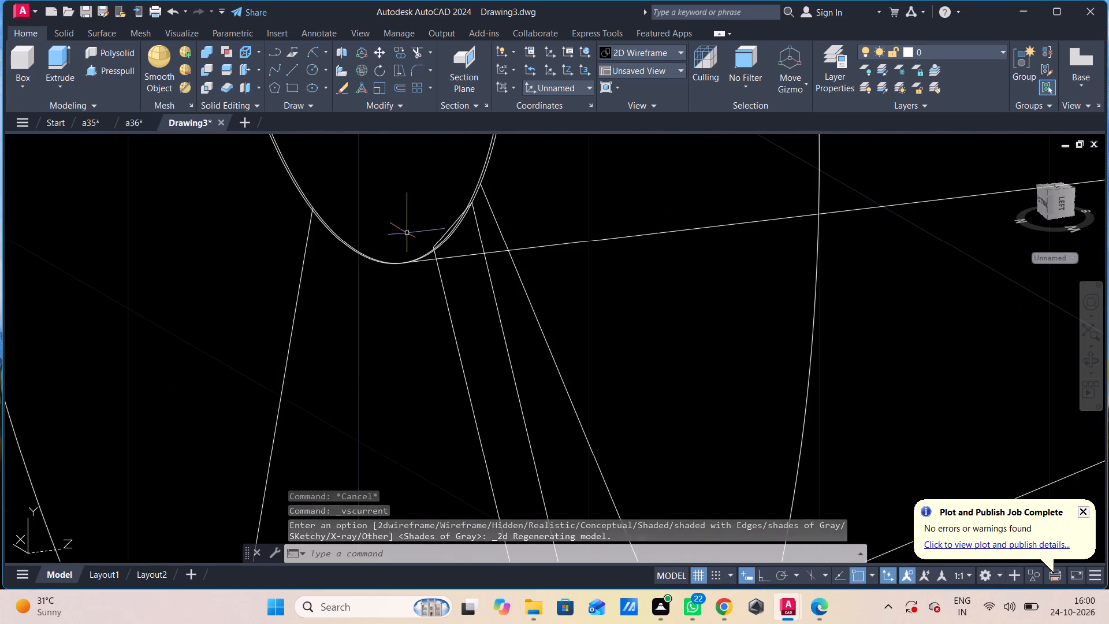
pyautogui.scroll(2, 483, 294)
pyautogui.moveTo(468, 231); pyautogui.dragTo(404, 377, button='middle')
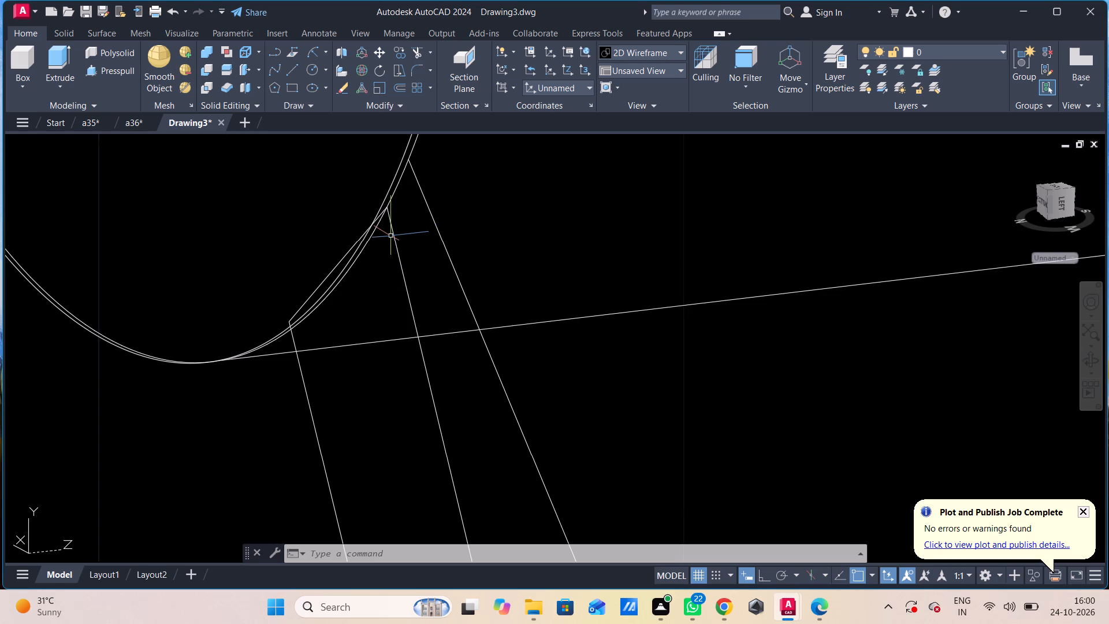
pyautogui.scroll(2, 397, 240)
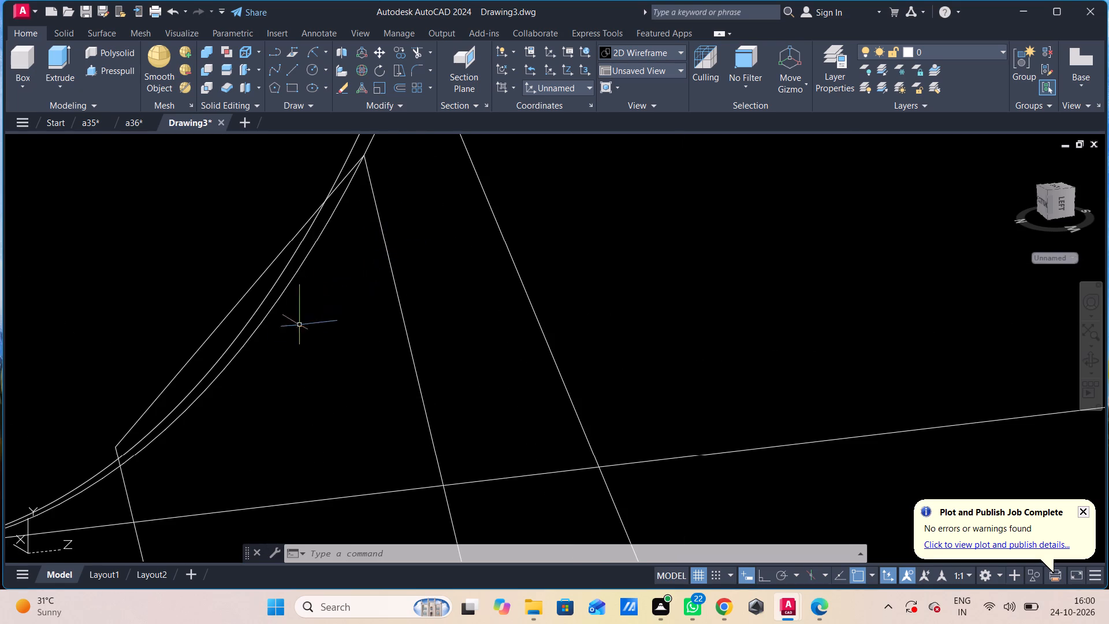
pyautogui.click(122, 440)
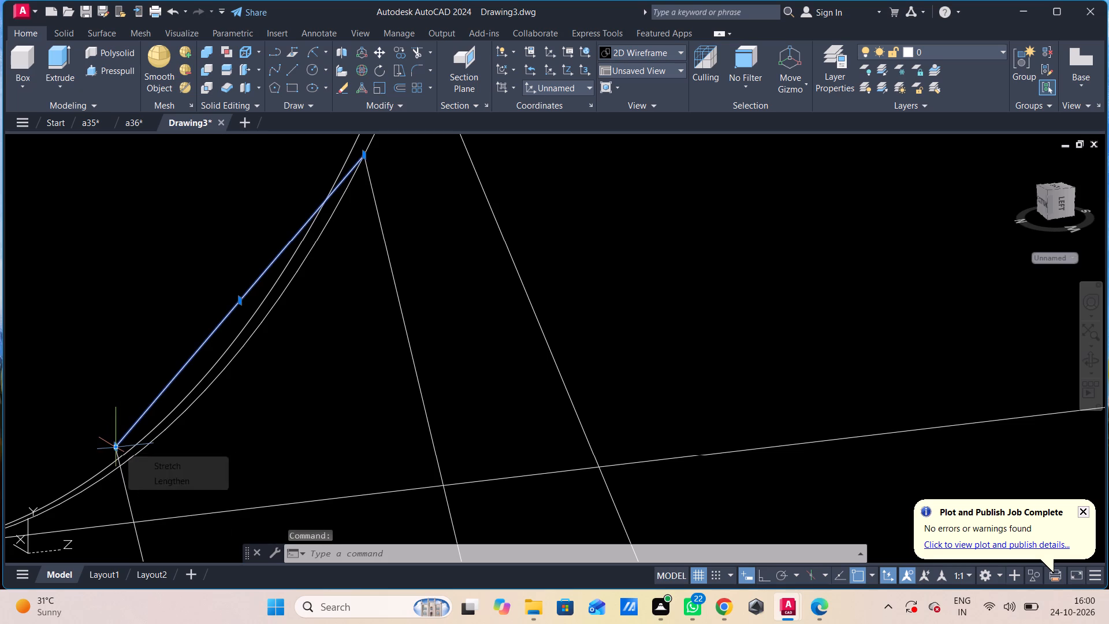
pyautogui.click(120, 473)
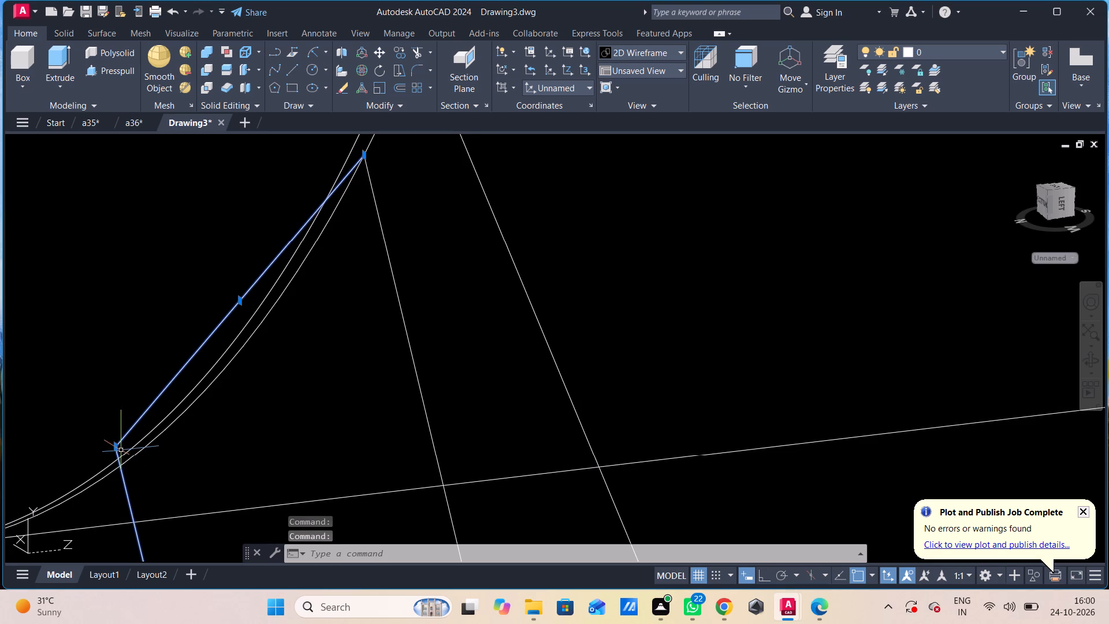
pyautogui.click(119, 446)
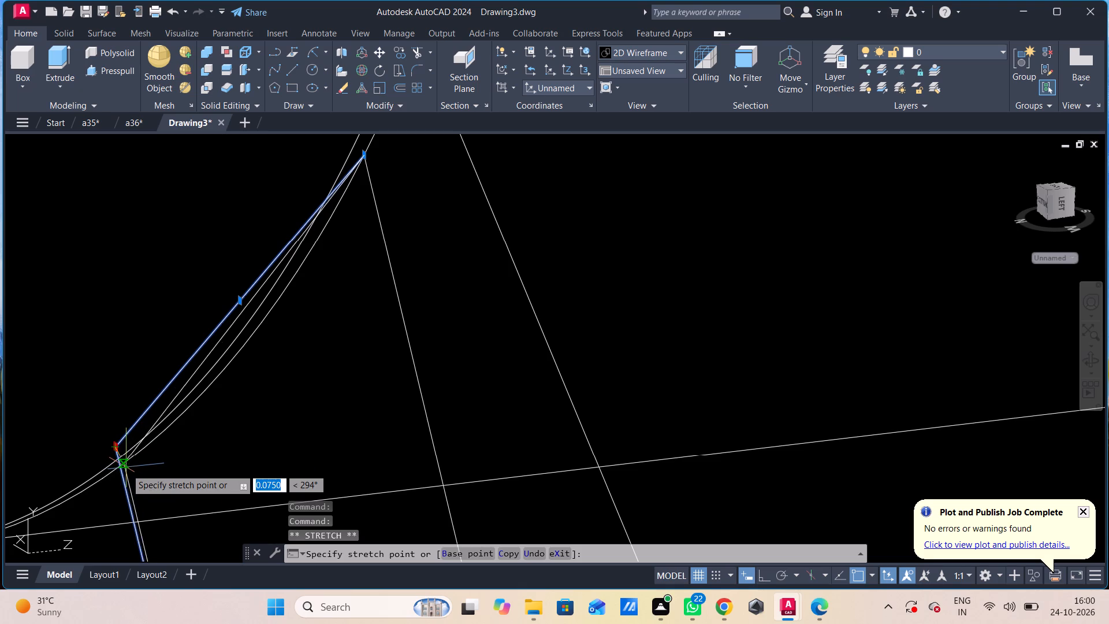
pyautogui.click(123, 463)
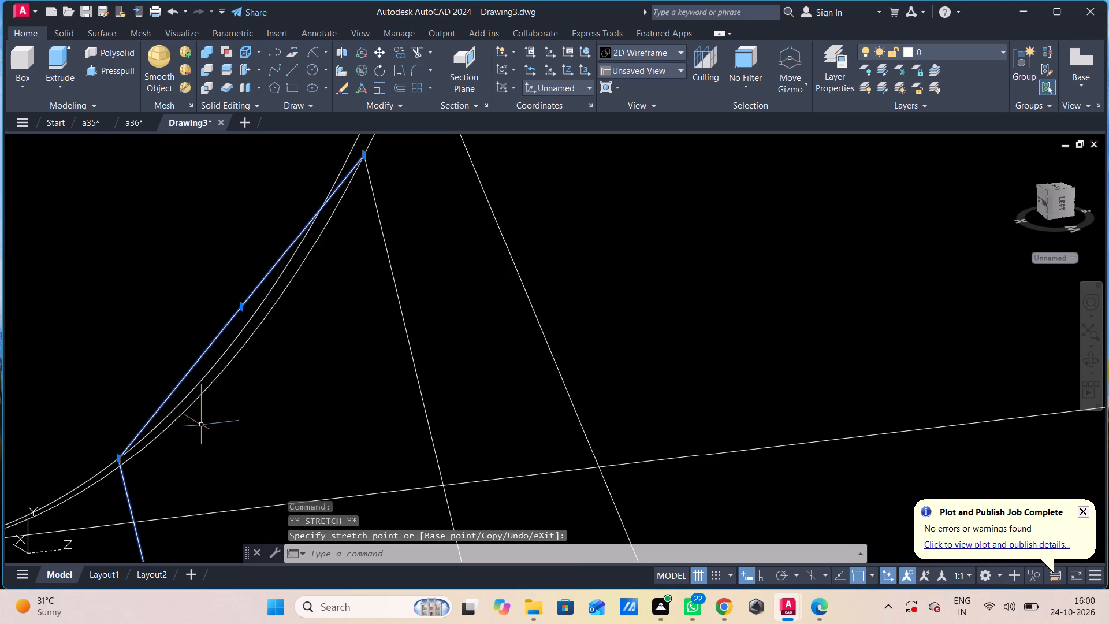
# Delete the slot's inner 2-unit segment and its second side together with the full circle at the hole's edge.
pyautogui.scroll(3, 161, 422)
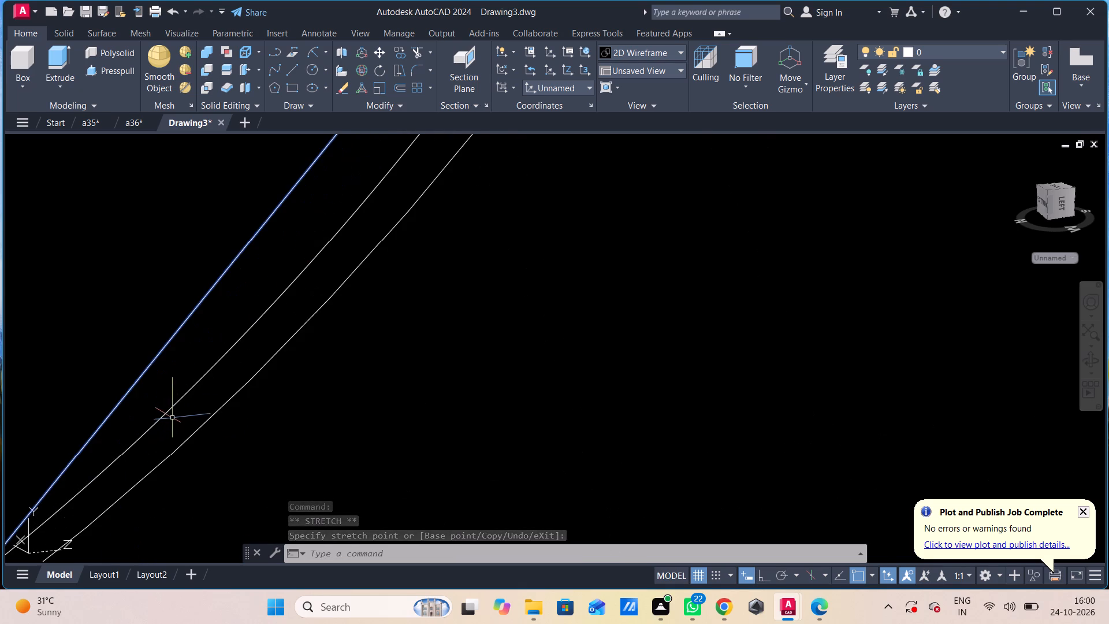
pyautogui.scroll(-1, 177, 414)
pyautogui.scroll(-2, 232, 398)
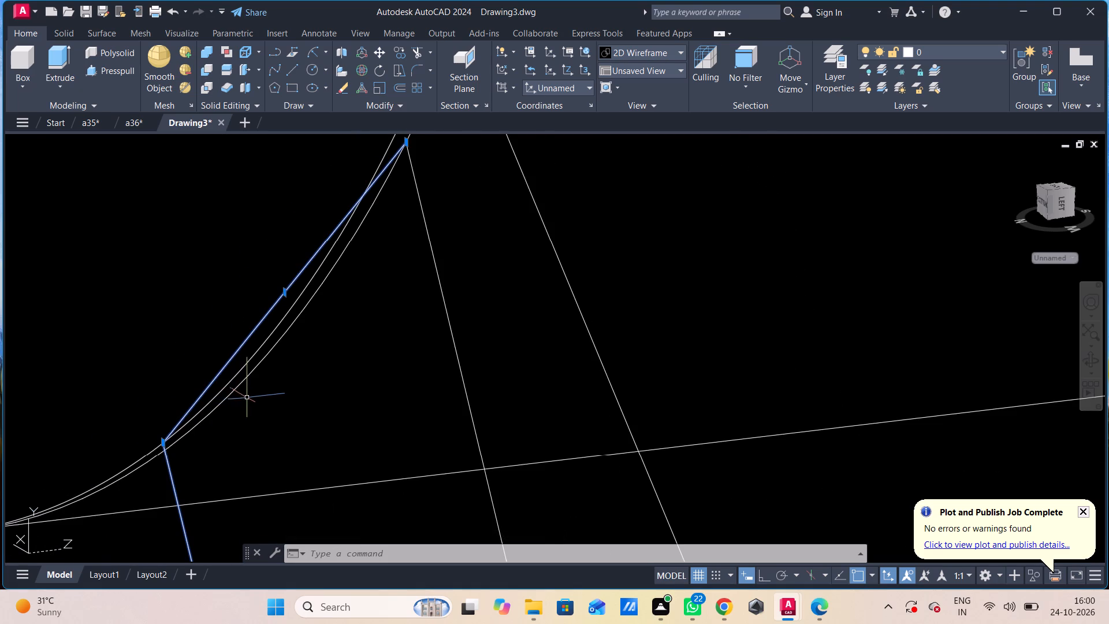
pyautogui.scroll(-3, 264, 399)
pyautogui.moveTo(265, 395); pyautogui.dragTo(265, 416, button='middle')
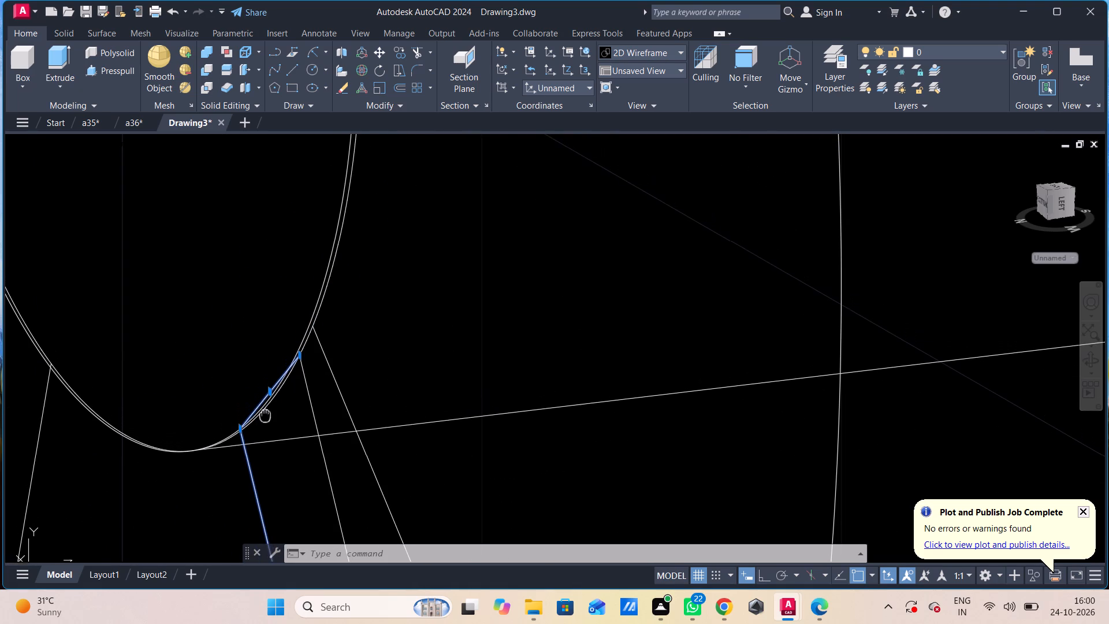
pyautogui.scroll(4, 307, 363)
pyautogui.scroll(-1, 300, 358)
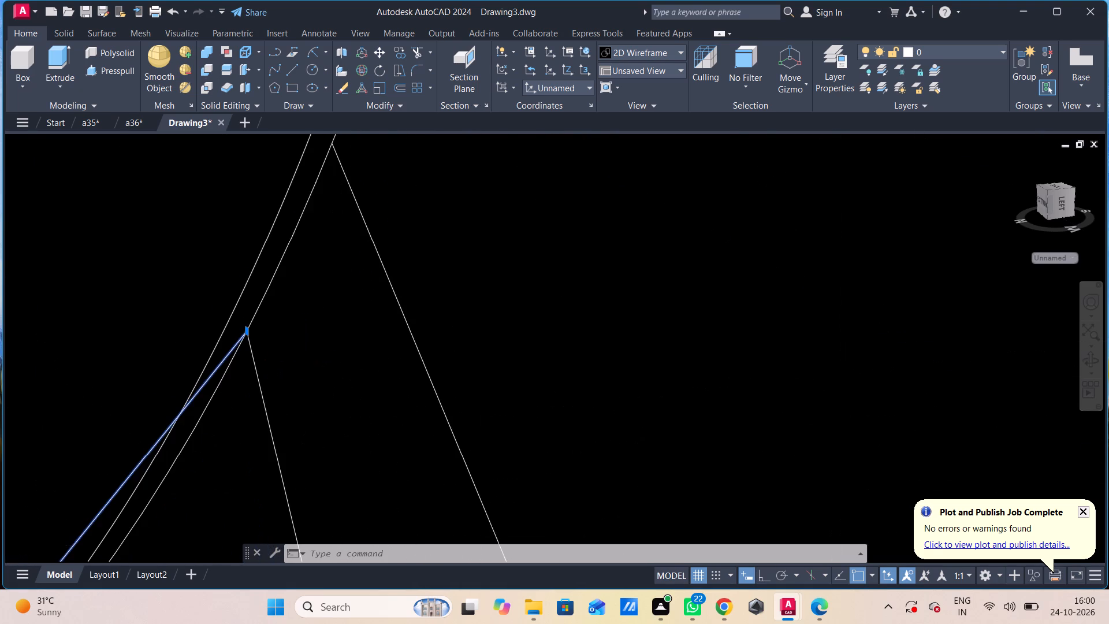
pyautogui.scroll(-1, 300, 358)
pyautogui.moveTo(189, 329); pyautogui.dragTo(909, 595, button='middle')
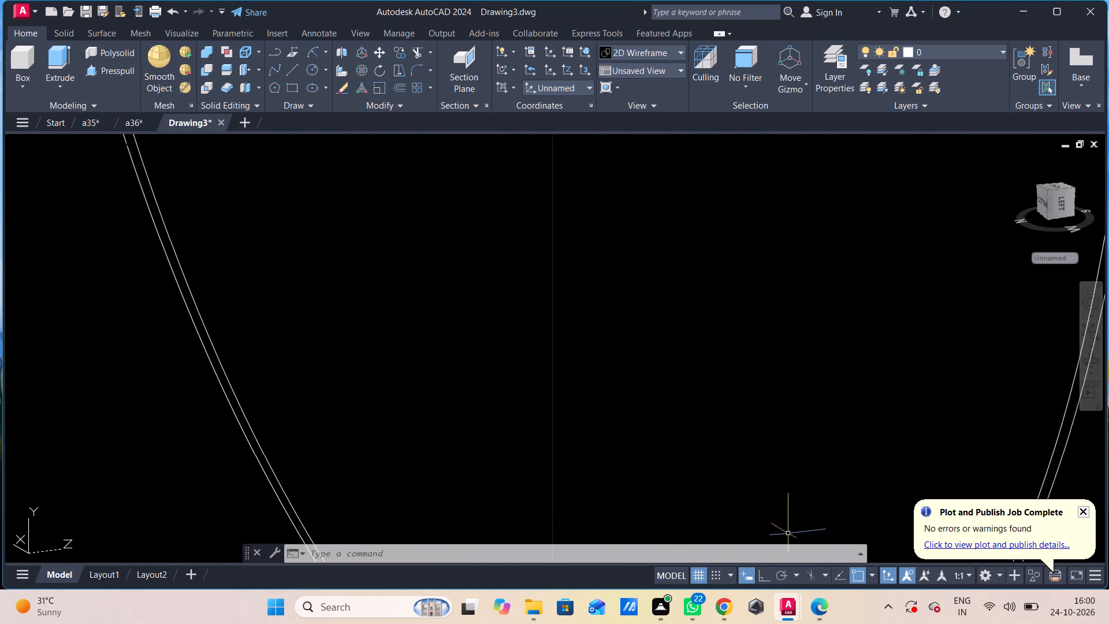
pyautogui.scroll(-4, 665, 443)
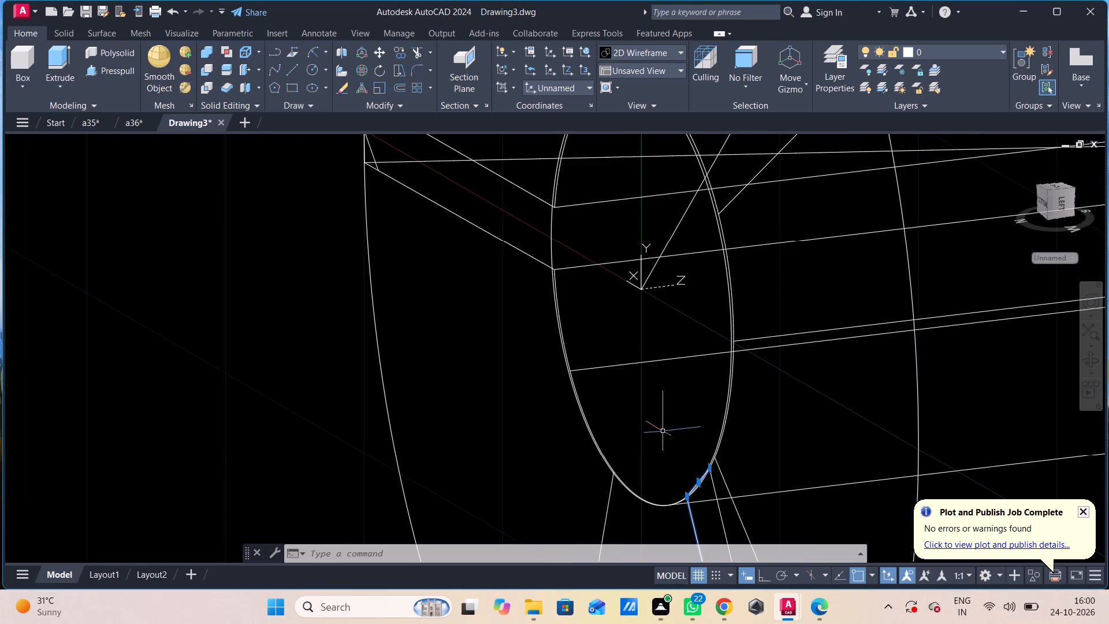
pyautogui.scroll(4, 568, 297)
pyautogui.moveTo(572, 291); pyautogui.dragTo(604, 491, button='middle')
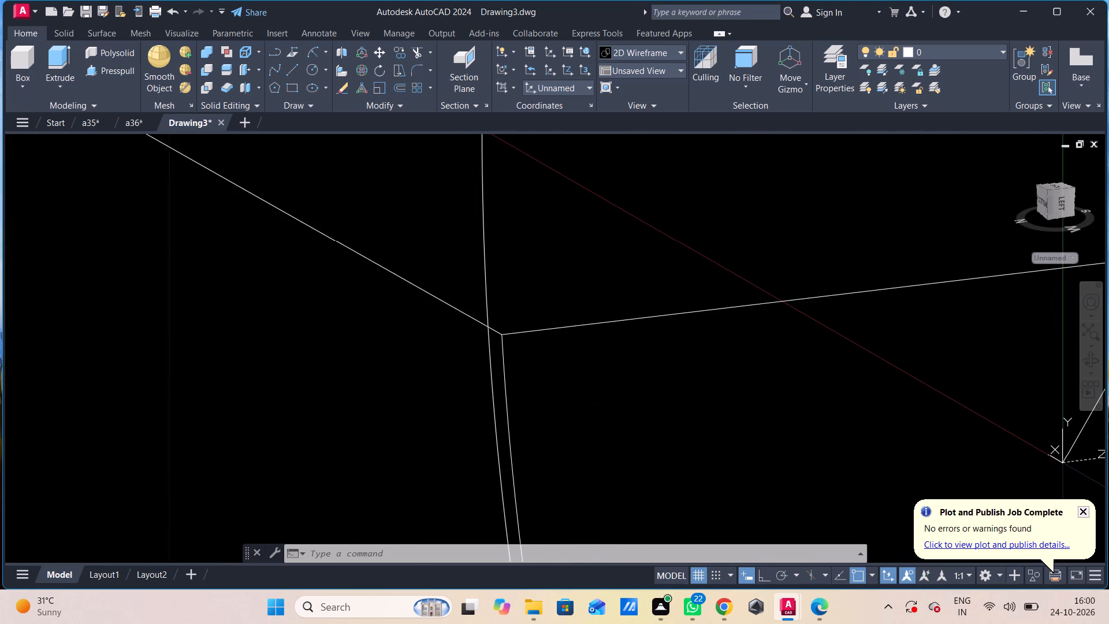
pyautogui.moveTo(604, 491); pyautogui.dragTo(658, 623, button='middle')
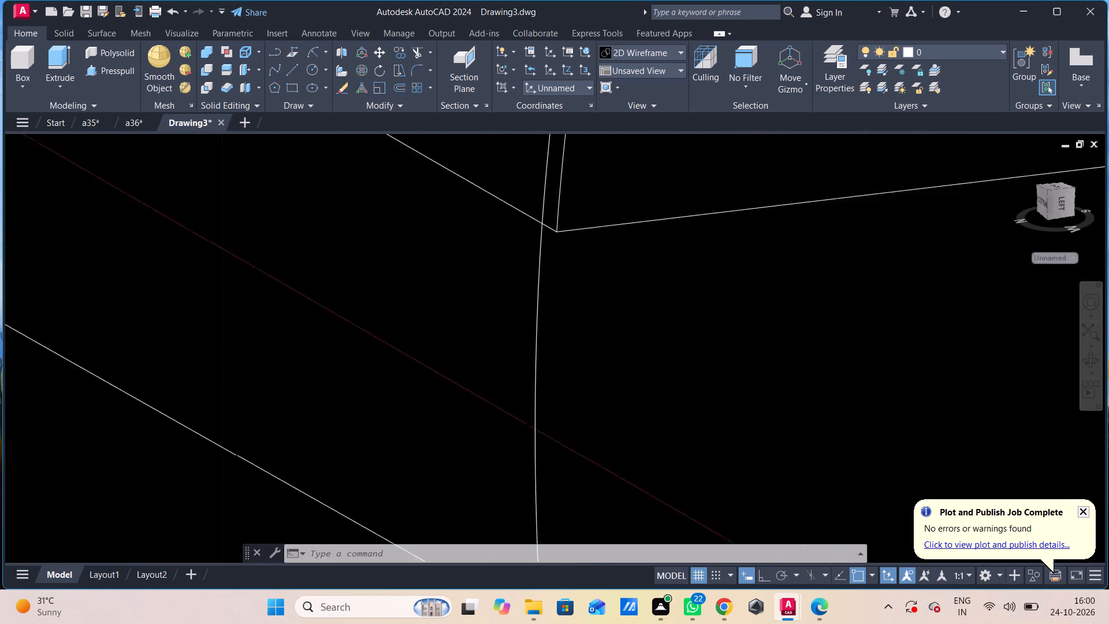
pyautogui.moveTo(658, 623); pyautogui.dragTo(646, 508, button='middle')
pyautogui.scroll(-2, 577, 386)
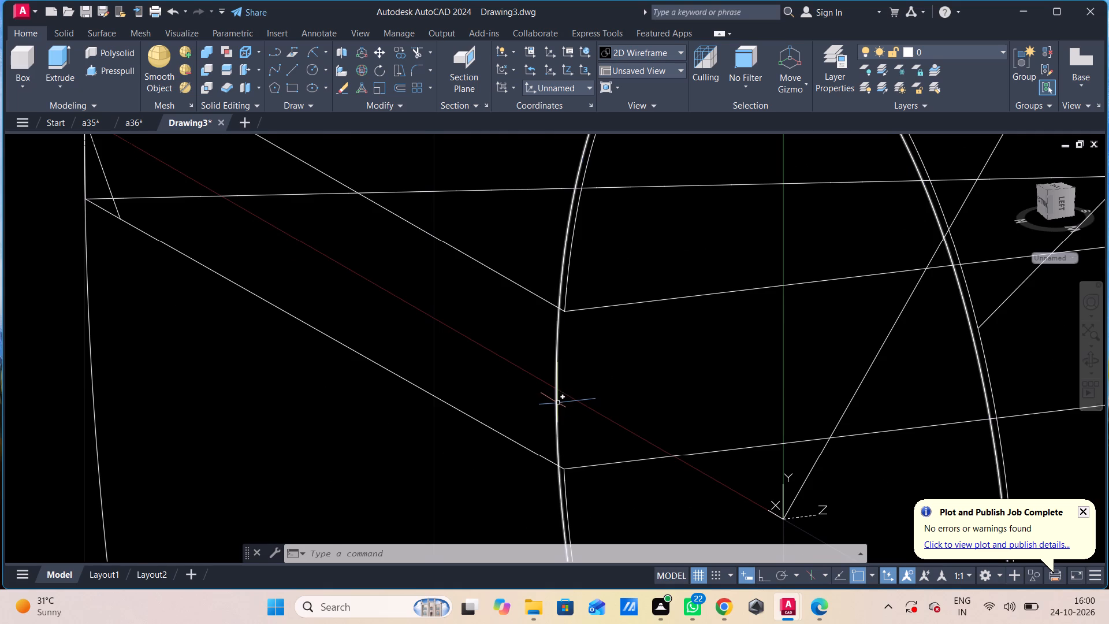
pyautogui.click(557, 403)
pyautogui.press('Delete')
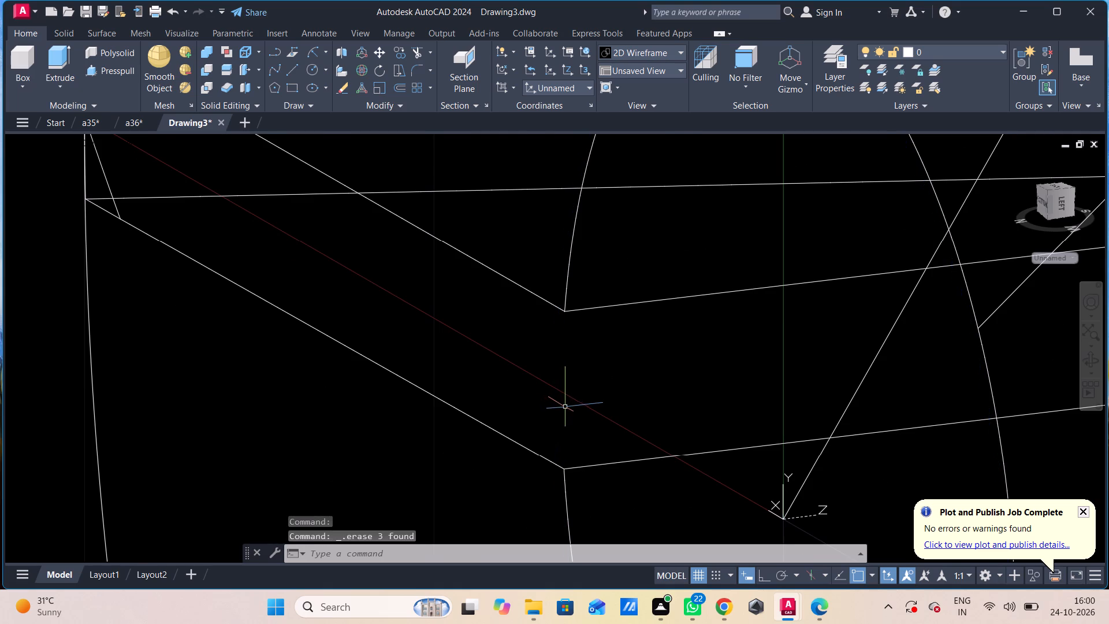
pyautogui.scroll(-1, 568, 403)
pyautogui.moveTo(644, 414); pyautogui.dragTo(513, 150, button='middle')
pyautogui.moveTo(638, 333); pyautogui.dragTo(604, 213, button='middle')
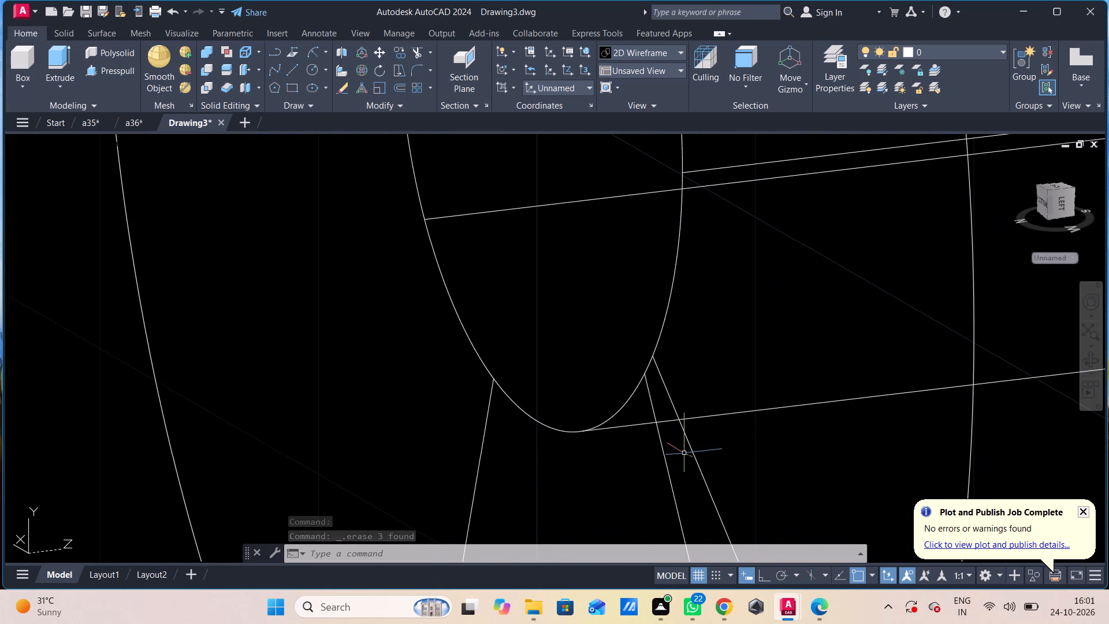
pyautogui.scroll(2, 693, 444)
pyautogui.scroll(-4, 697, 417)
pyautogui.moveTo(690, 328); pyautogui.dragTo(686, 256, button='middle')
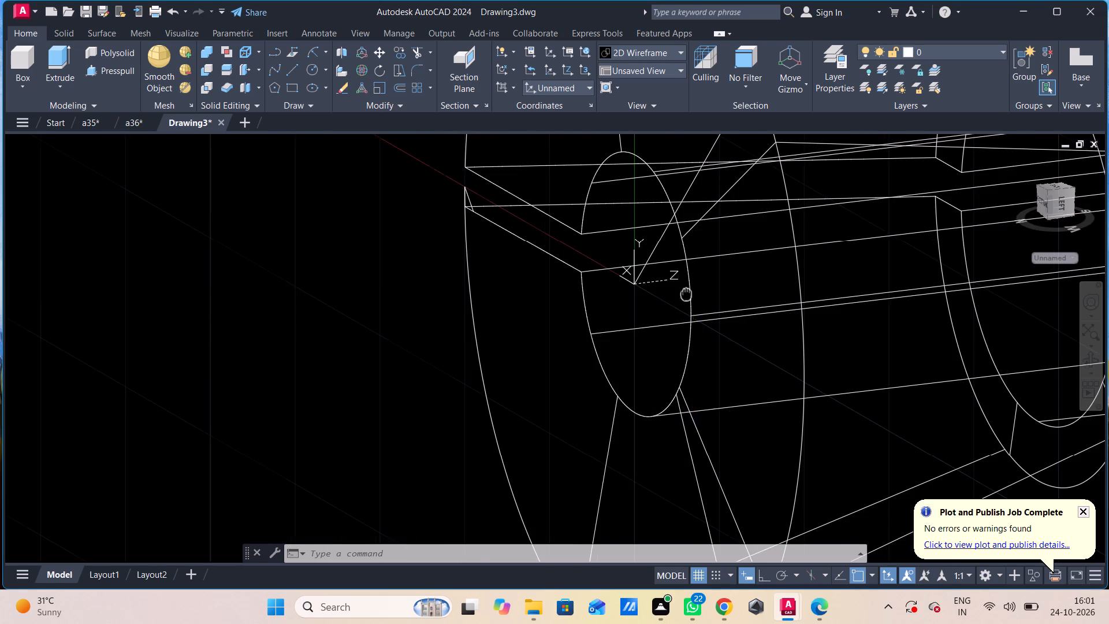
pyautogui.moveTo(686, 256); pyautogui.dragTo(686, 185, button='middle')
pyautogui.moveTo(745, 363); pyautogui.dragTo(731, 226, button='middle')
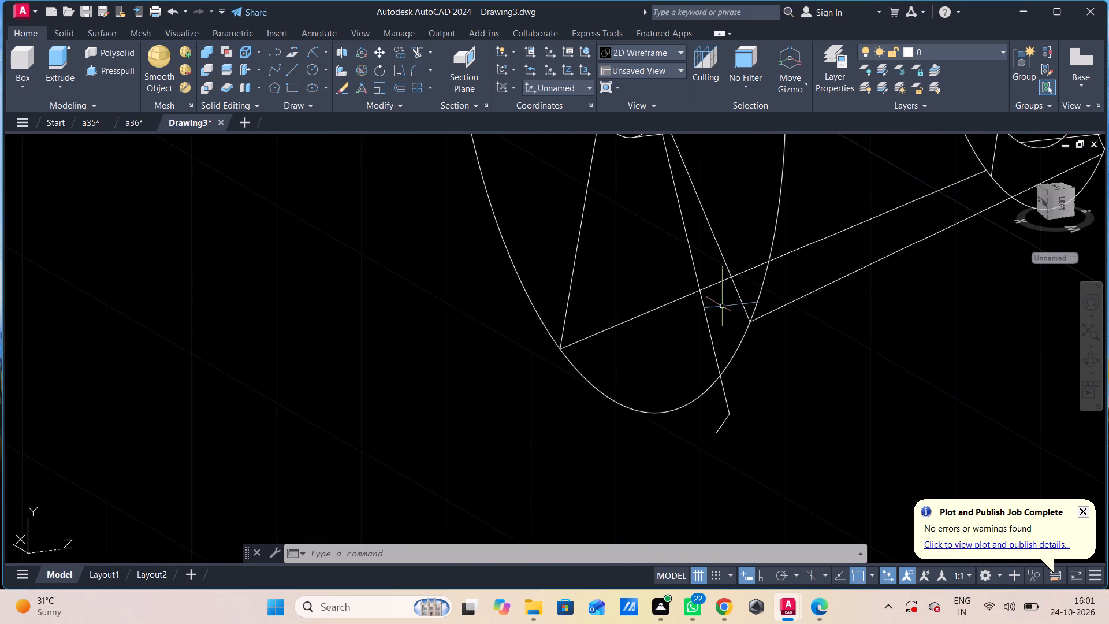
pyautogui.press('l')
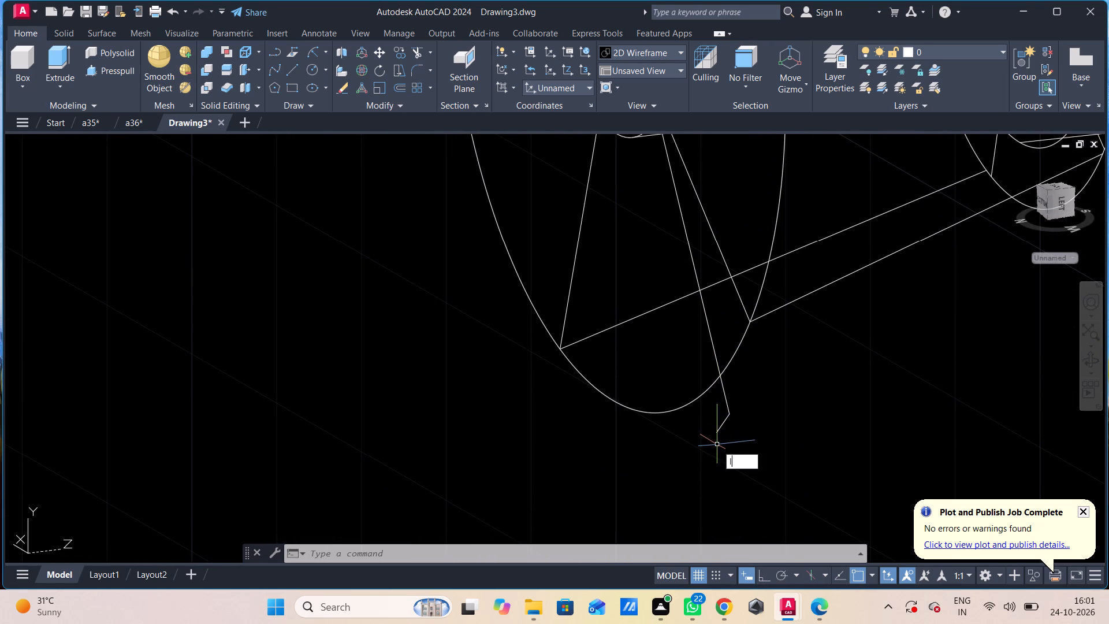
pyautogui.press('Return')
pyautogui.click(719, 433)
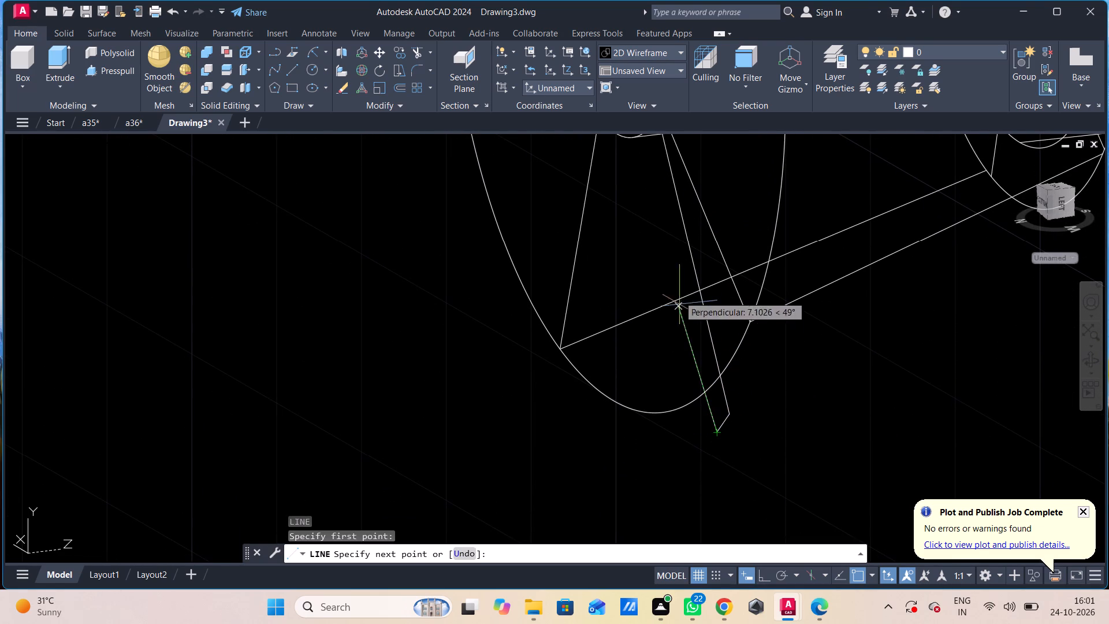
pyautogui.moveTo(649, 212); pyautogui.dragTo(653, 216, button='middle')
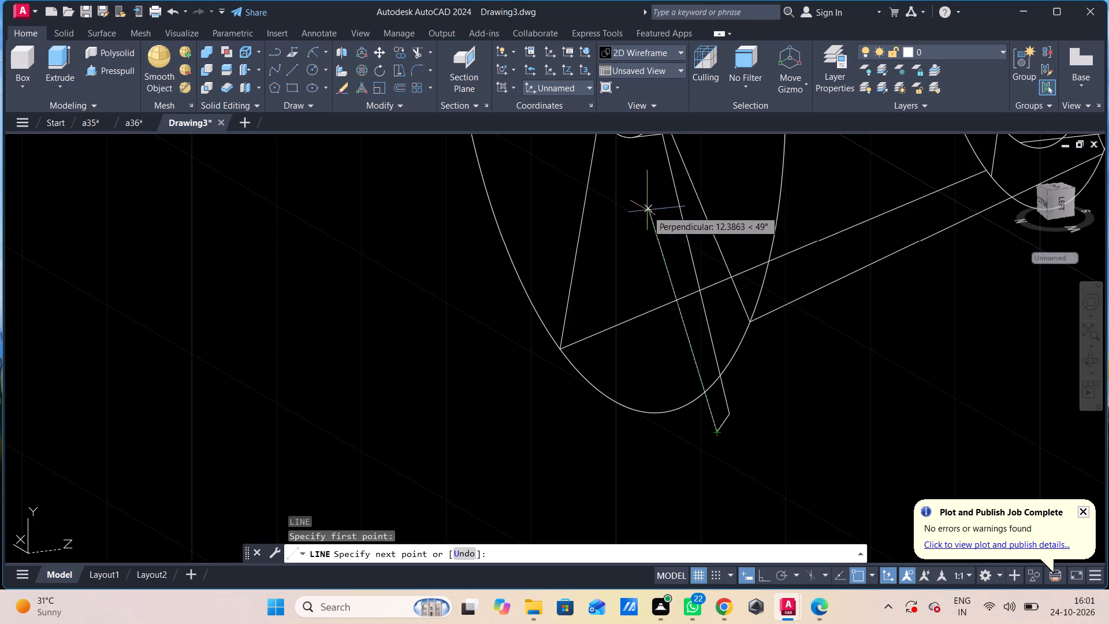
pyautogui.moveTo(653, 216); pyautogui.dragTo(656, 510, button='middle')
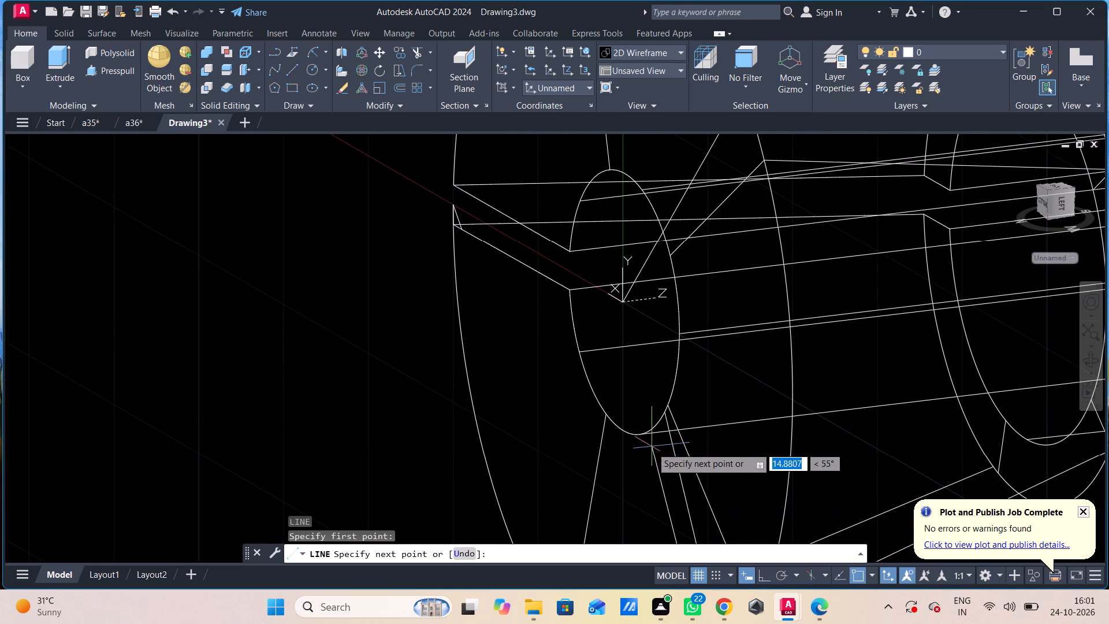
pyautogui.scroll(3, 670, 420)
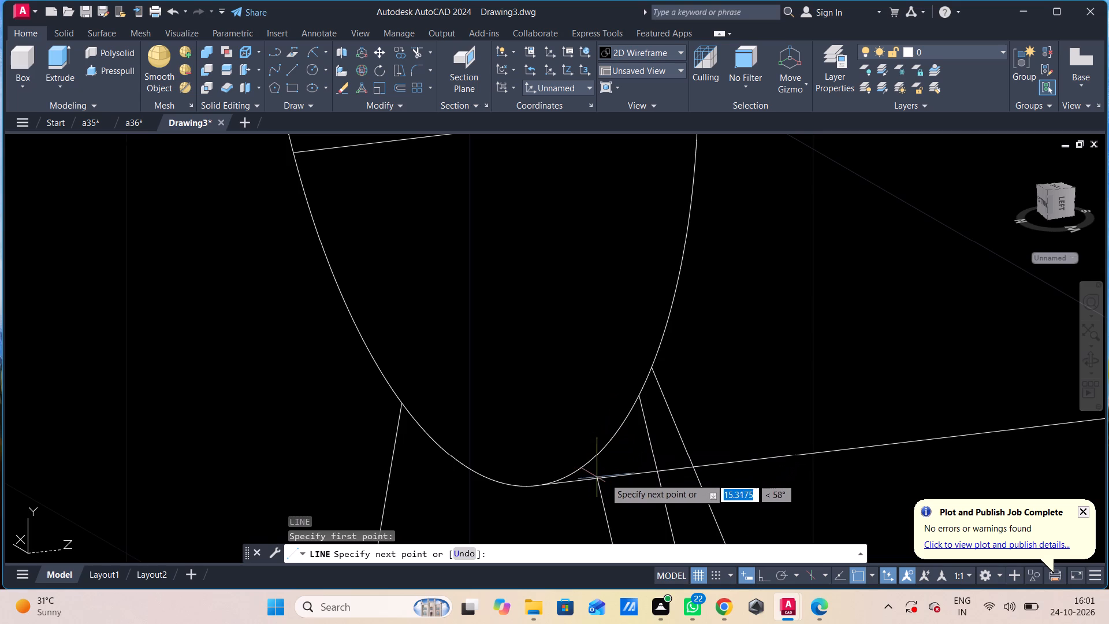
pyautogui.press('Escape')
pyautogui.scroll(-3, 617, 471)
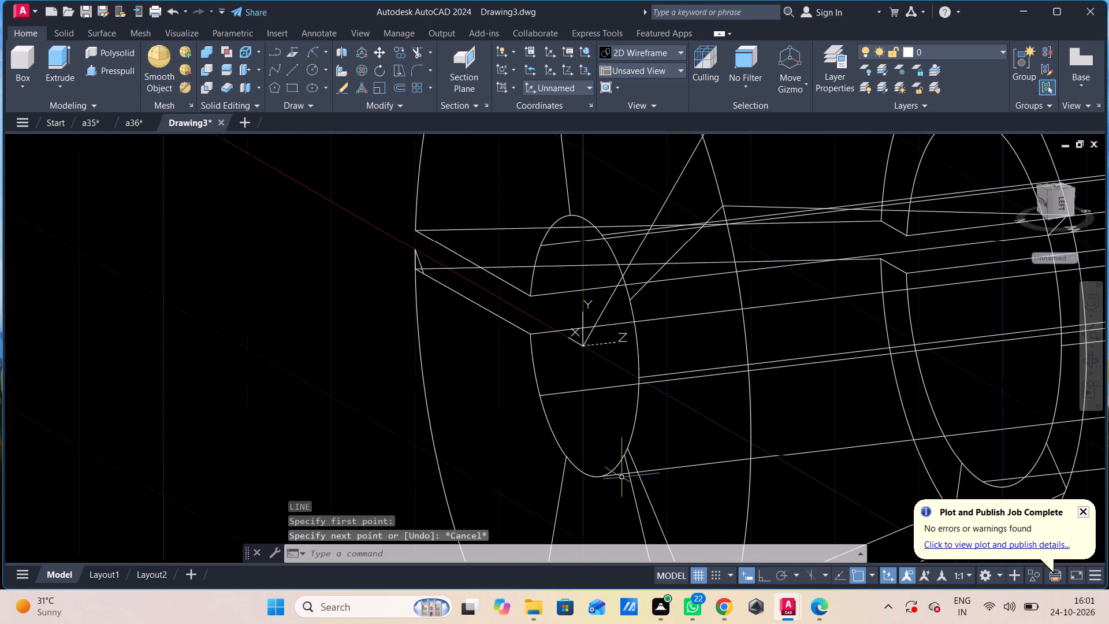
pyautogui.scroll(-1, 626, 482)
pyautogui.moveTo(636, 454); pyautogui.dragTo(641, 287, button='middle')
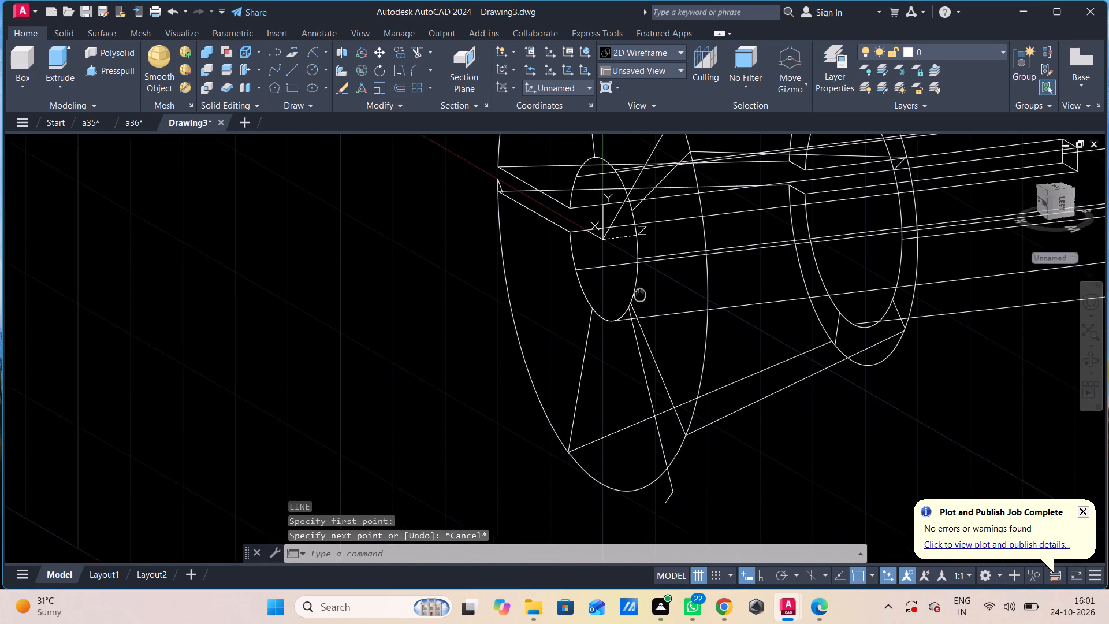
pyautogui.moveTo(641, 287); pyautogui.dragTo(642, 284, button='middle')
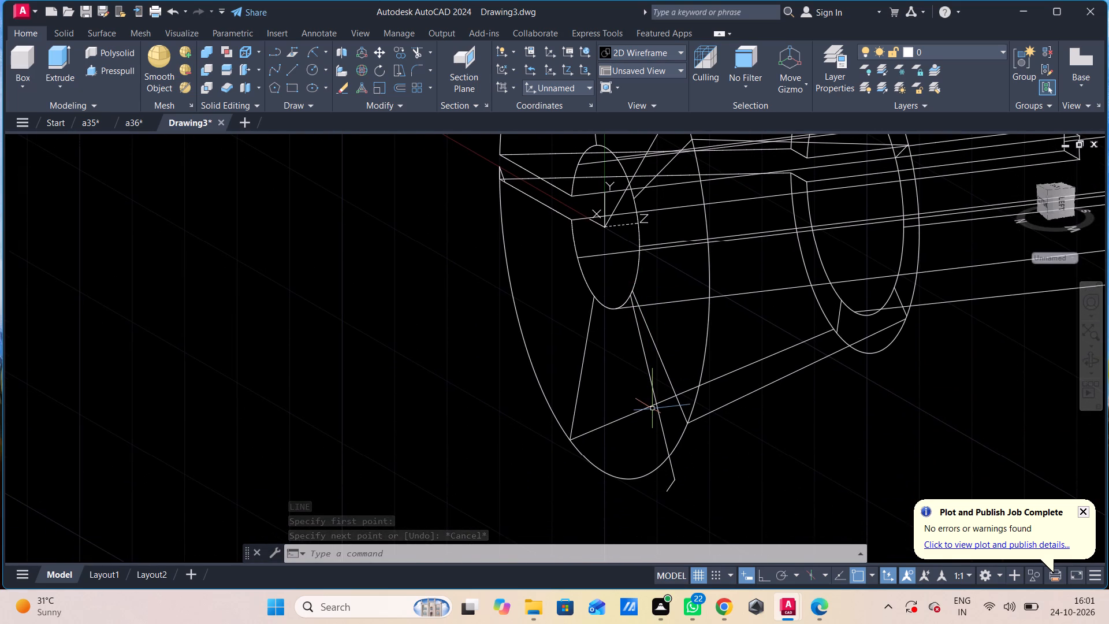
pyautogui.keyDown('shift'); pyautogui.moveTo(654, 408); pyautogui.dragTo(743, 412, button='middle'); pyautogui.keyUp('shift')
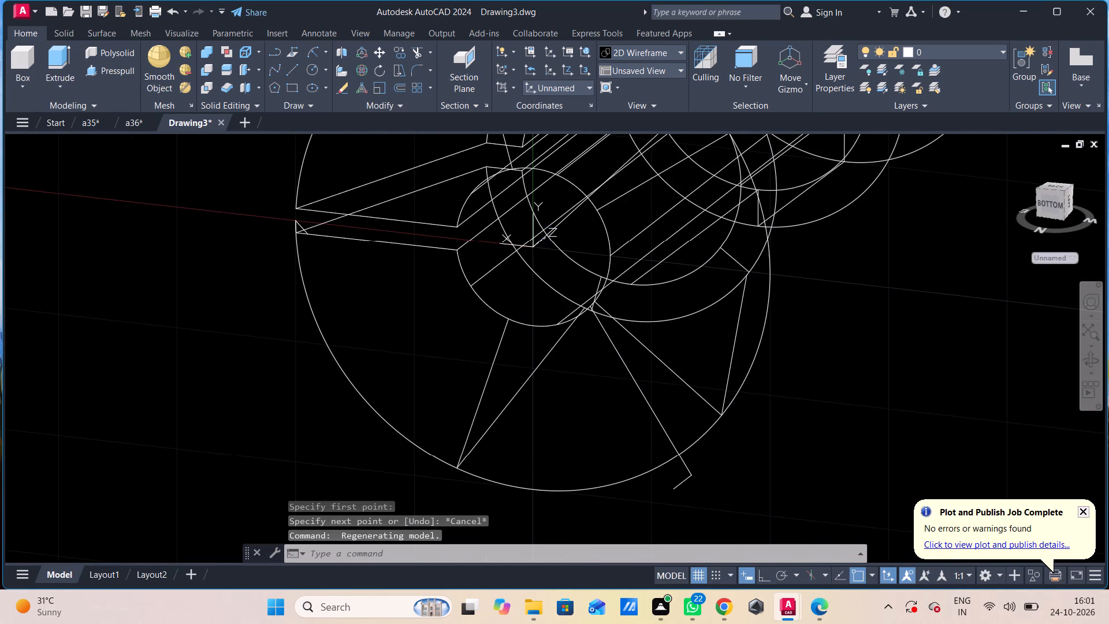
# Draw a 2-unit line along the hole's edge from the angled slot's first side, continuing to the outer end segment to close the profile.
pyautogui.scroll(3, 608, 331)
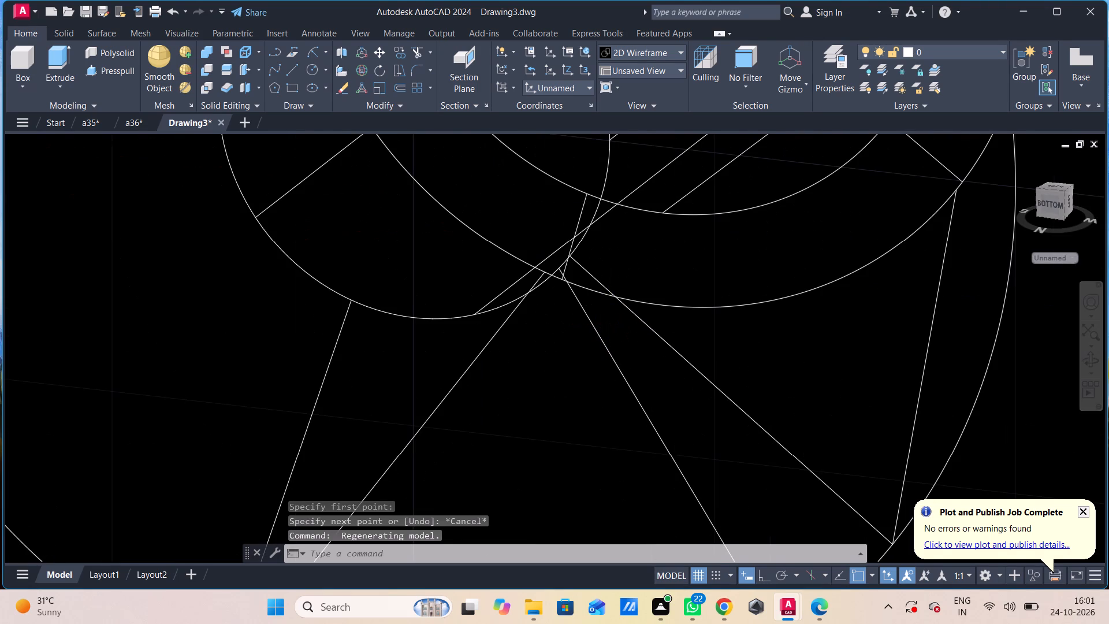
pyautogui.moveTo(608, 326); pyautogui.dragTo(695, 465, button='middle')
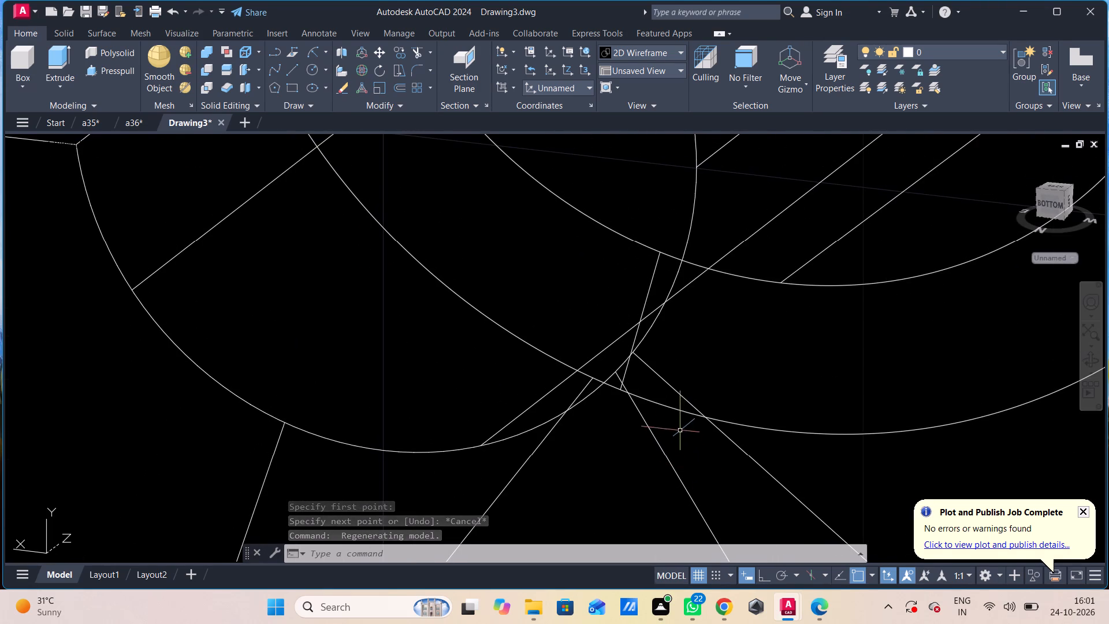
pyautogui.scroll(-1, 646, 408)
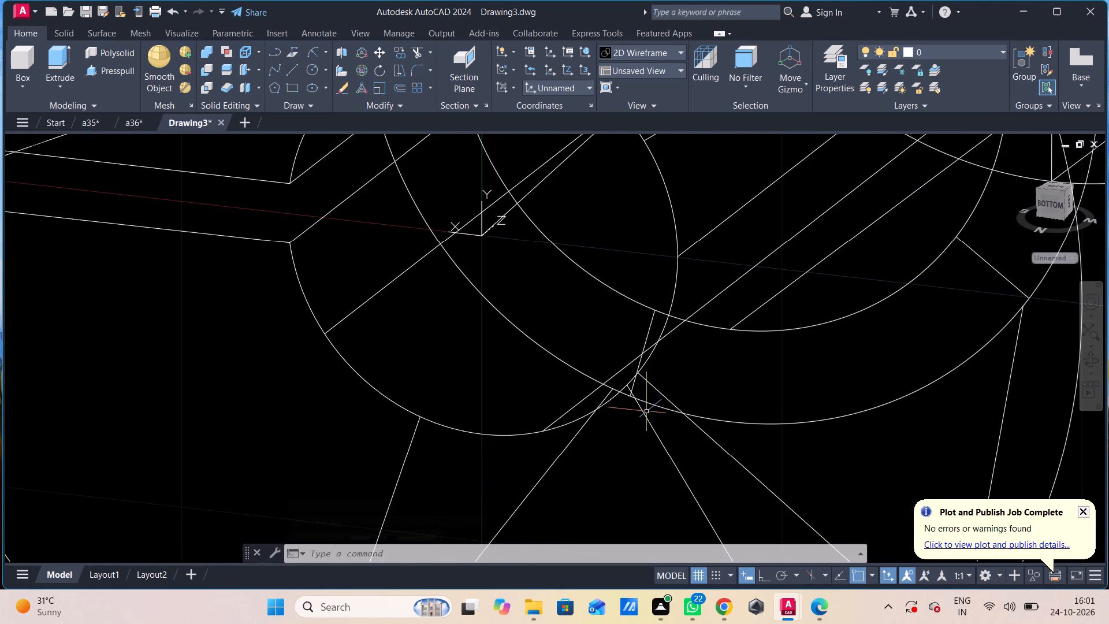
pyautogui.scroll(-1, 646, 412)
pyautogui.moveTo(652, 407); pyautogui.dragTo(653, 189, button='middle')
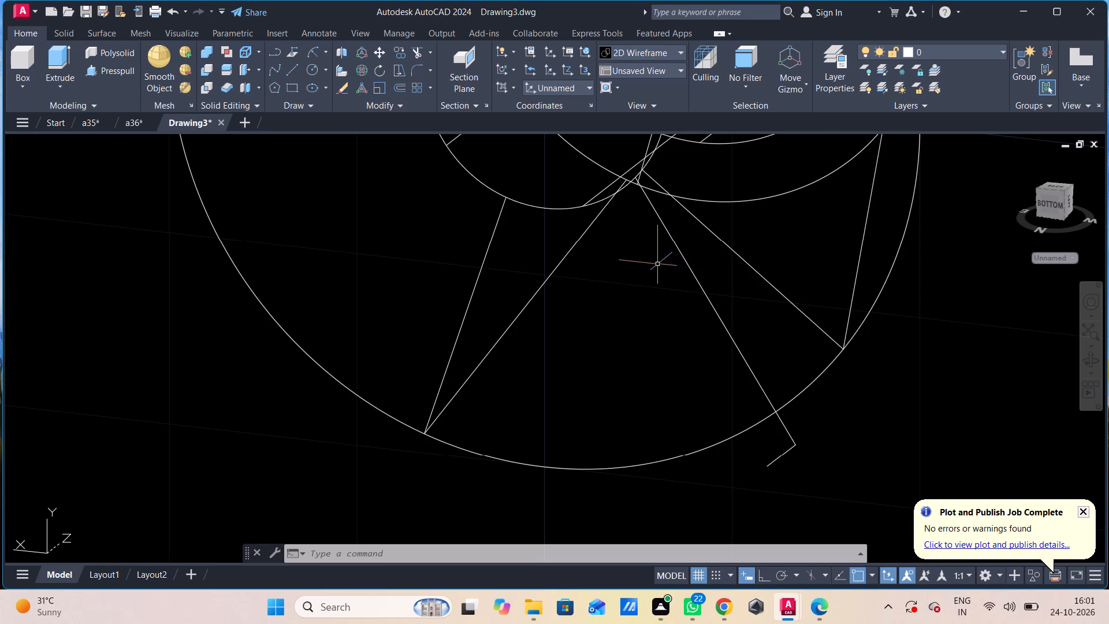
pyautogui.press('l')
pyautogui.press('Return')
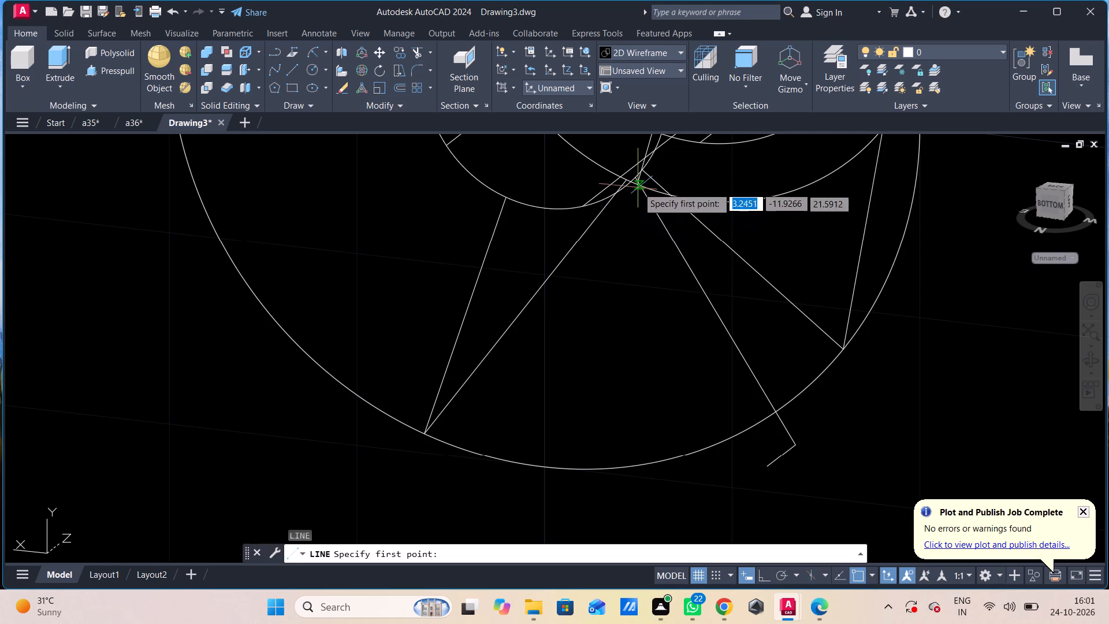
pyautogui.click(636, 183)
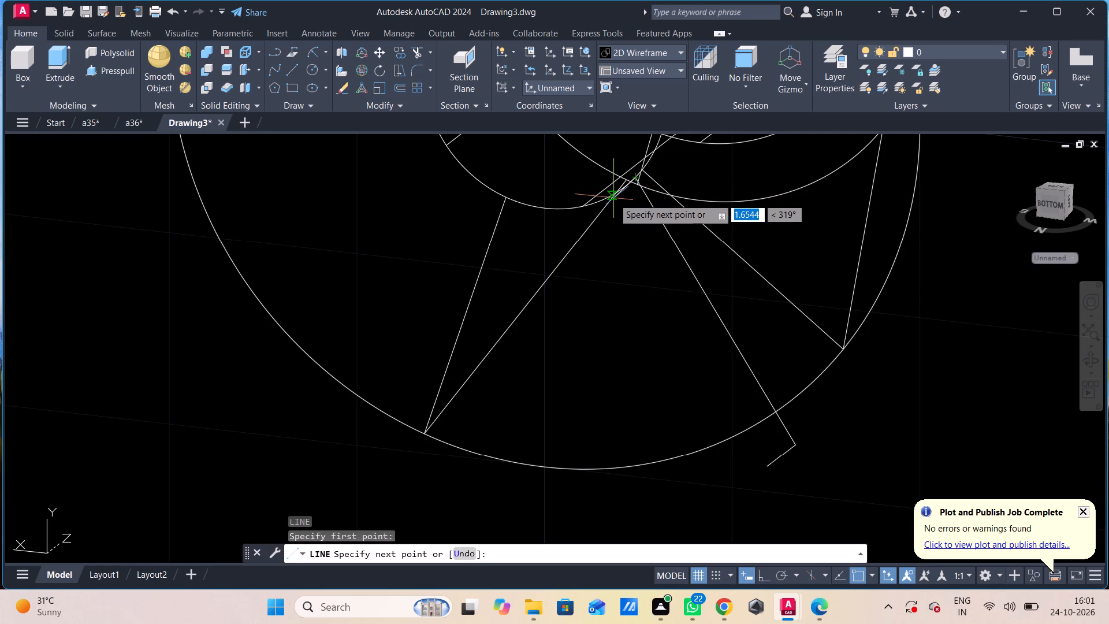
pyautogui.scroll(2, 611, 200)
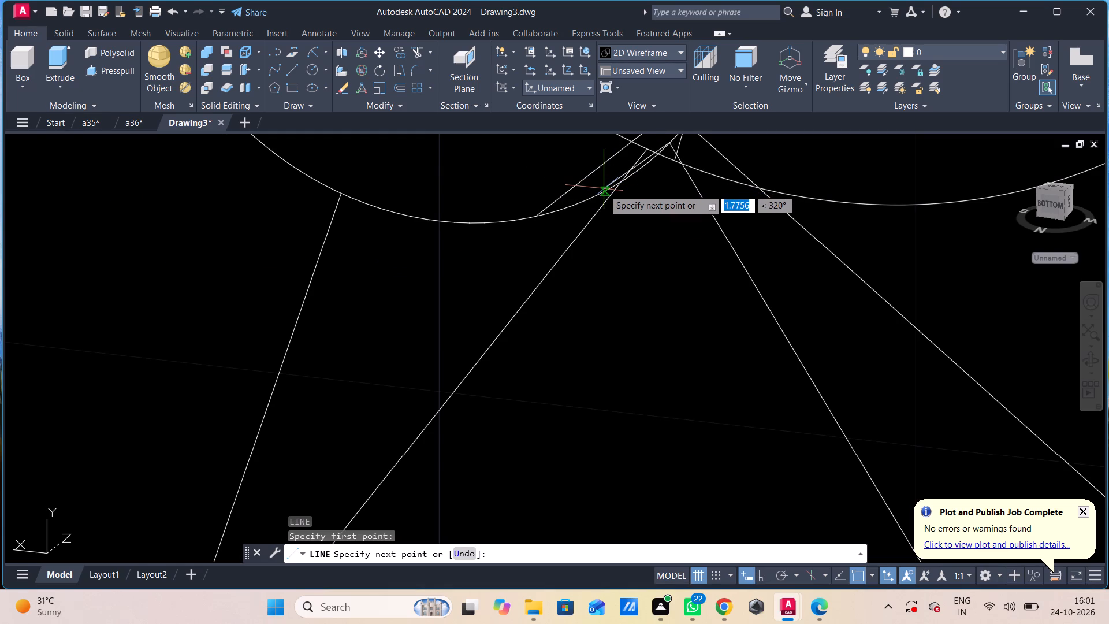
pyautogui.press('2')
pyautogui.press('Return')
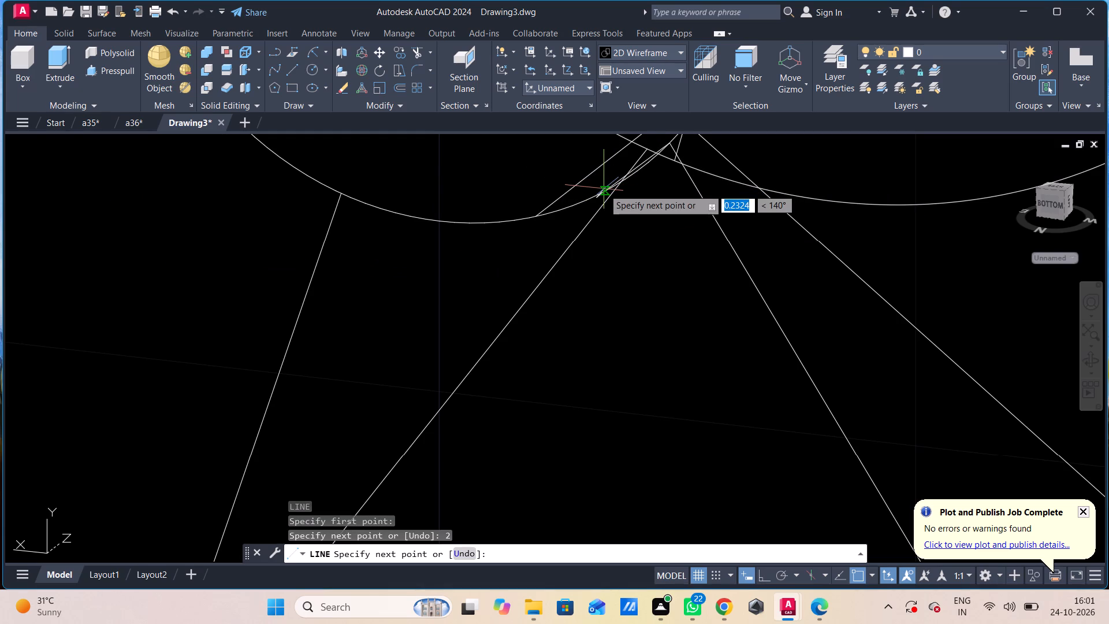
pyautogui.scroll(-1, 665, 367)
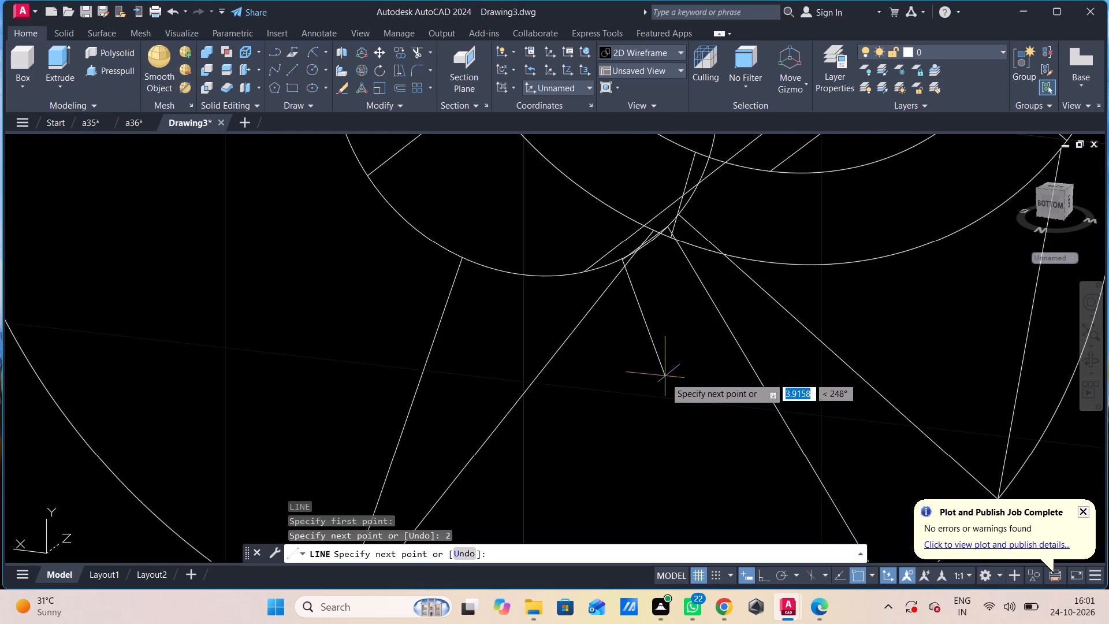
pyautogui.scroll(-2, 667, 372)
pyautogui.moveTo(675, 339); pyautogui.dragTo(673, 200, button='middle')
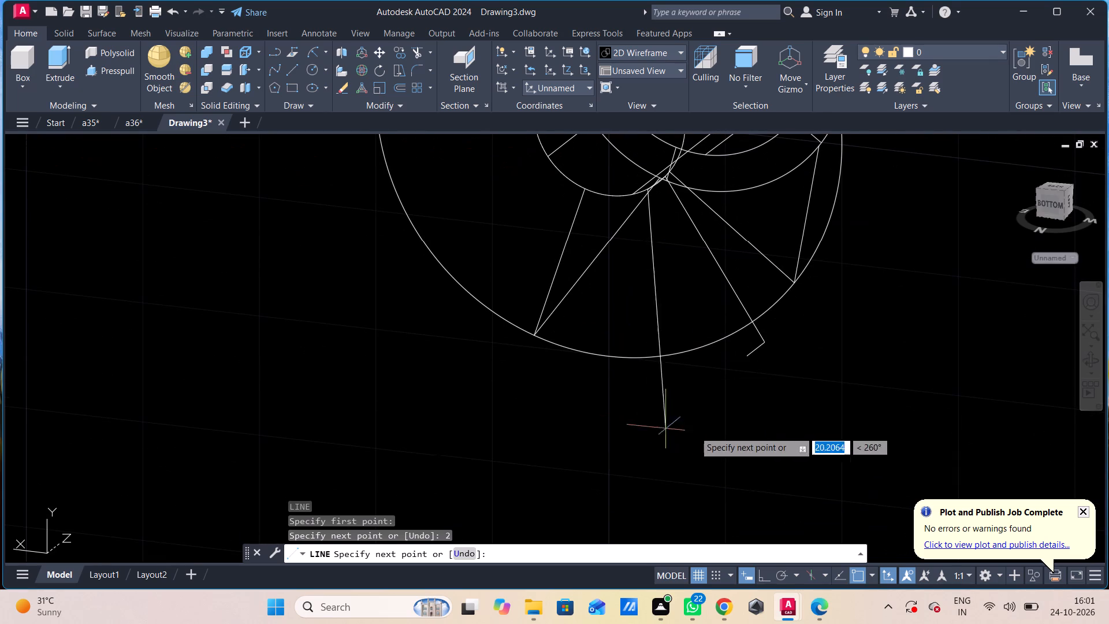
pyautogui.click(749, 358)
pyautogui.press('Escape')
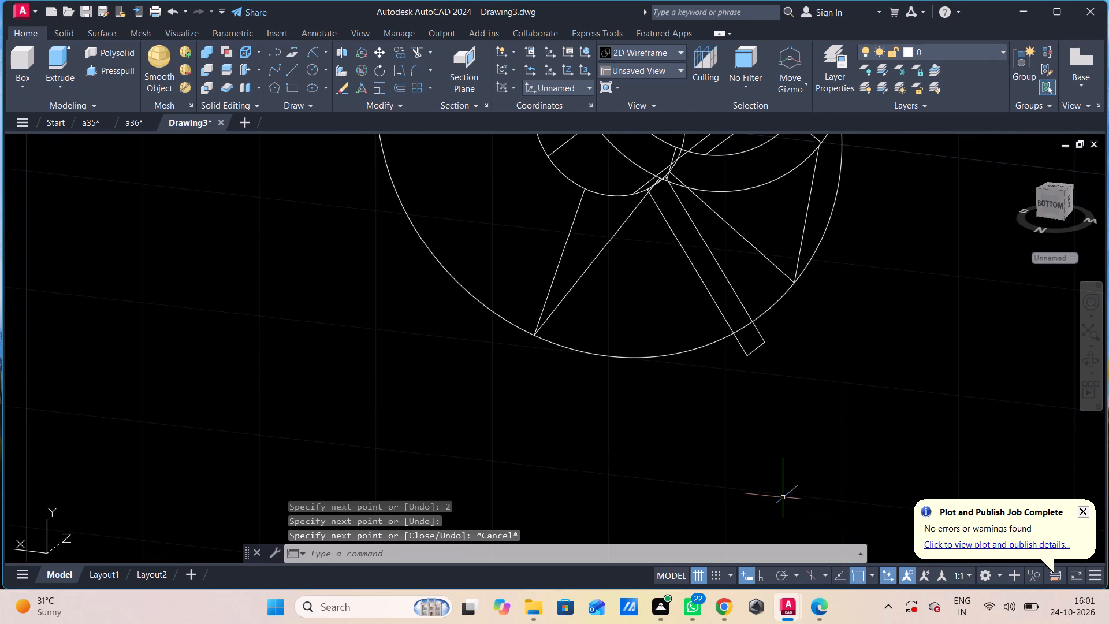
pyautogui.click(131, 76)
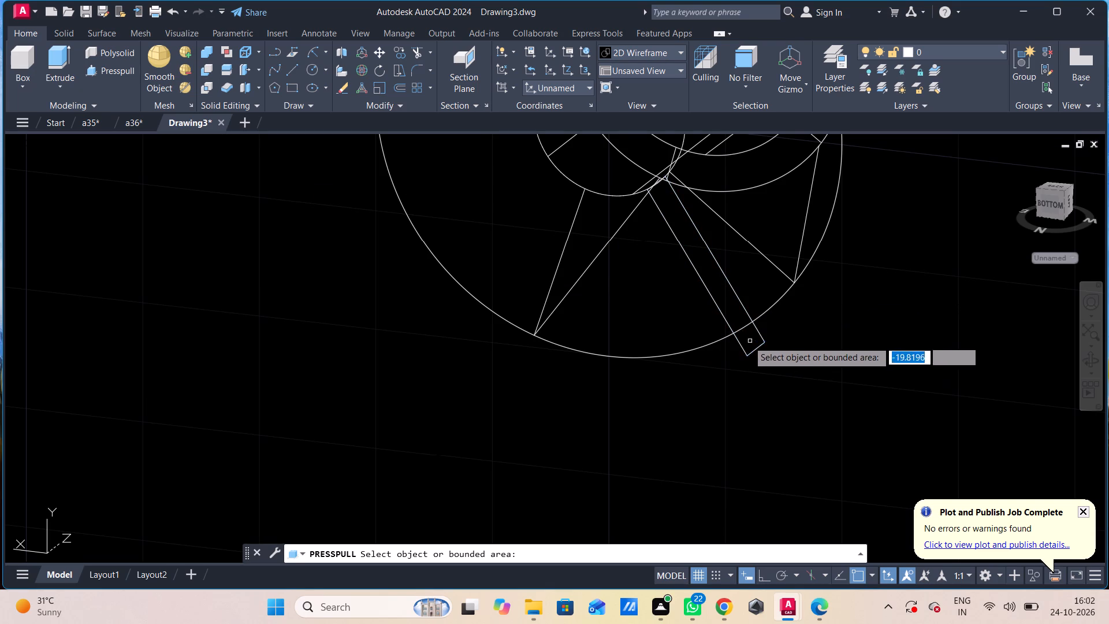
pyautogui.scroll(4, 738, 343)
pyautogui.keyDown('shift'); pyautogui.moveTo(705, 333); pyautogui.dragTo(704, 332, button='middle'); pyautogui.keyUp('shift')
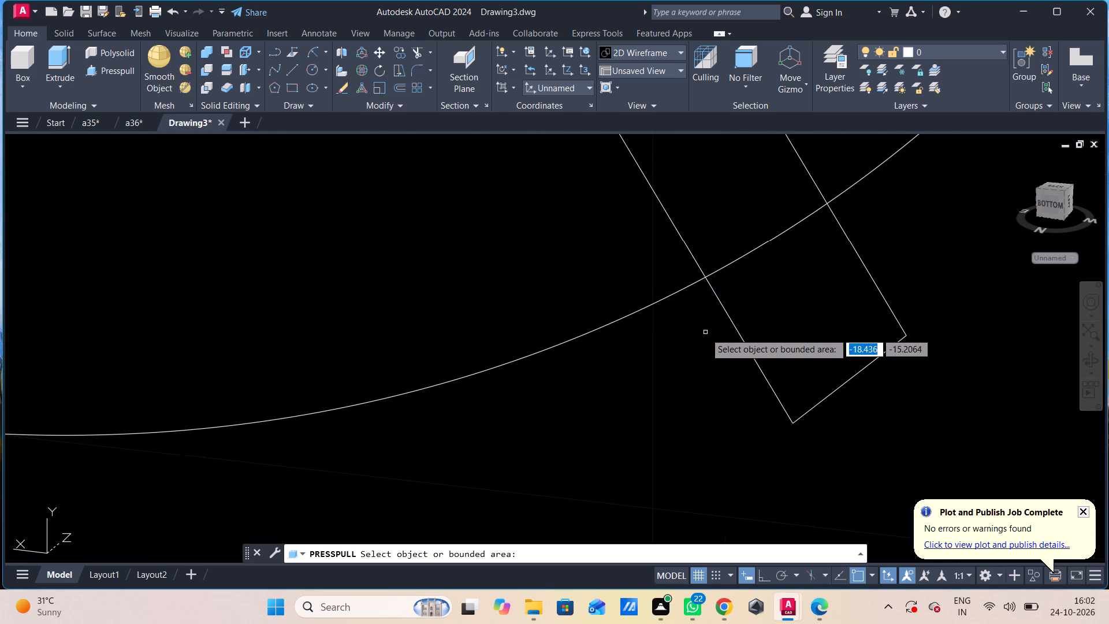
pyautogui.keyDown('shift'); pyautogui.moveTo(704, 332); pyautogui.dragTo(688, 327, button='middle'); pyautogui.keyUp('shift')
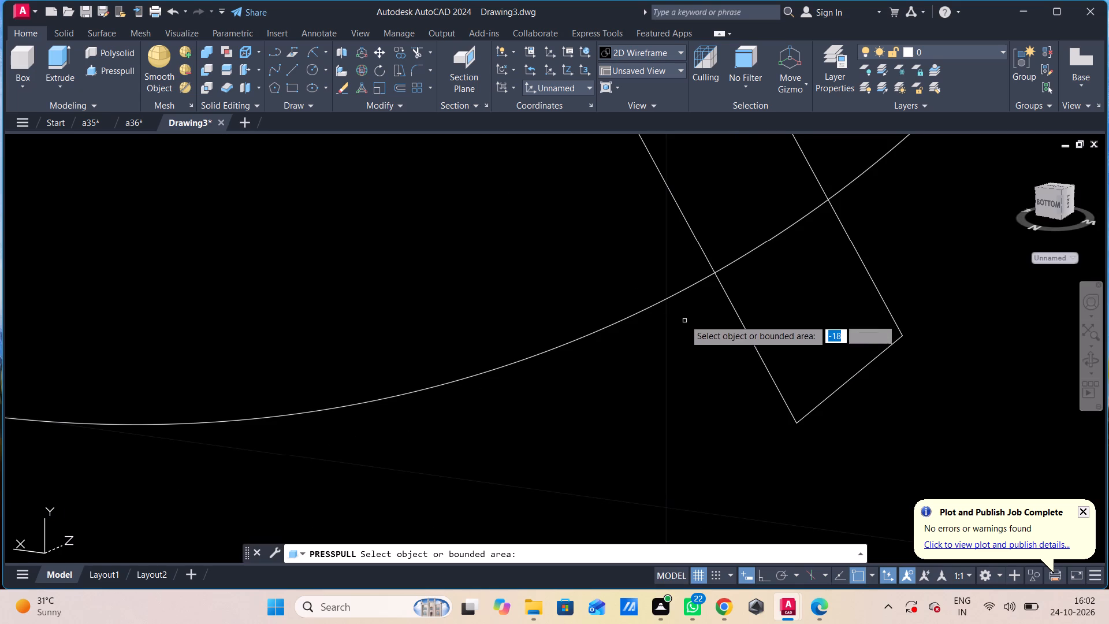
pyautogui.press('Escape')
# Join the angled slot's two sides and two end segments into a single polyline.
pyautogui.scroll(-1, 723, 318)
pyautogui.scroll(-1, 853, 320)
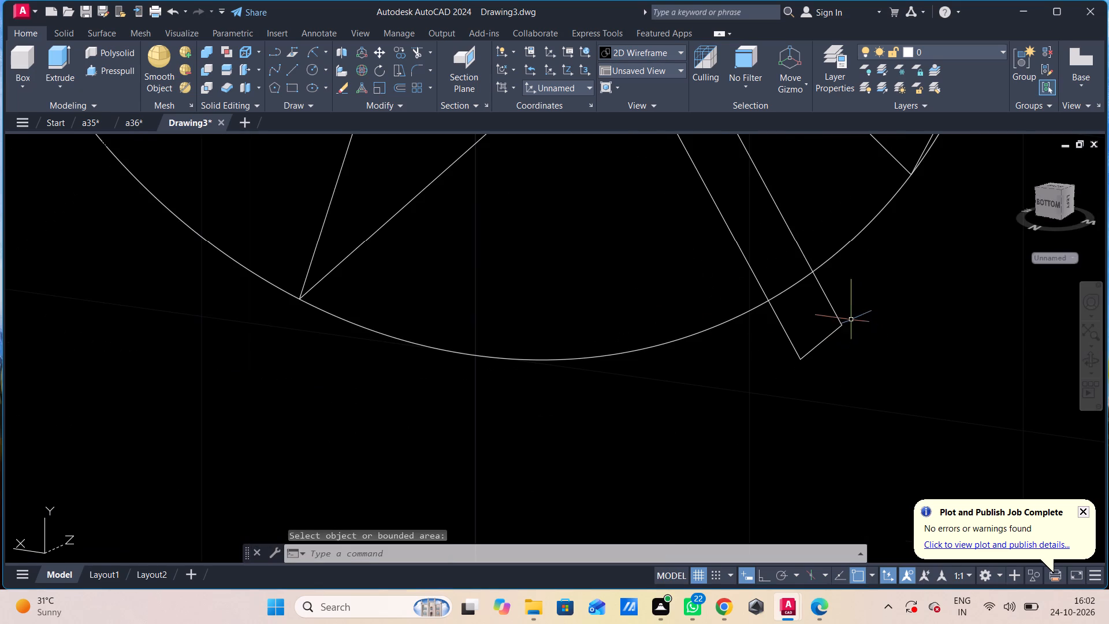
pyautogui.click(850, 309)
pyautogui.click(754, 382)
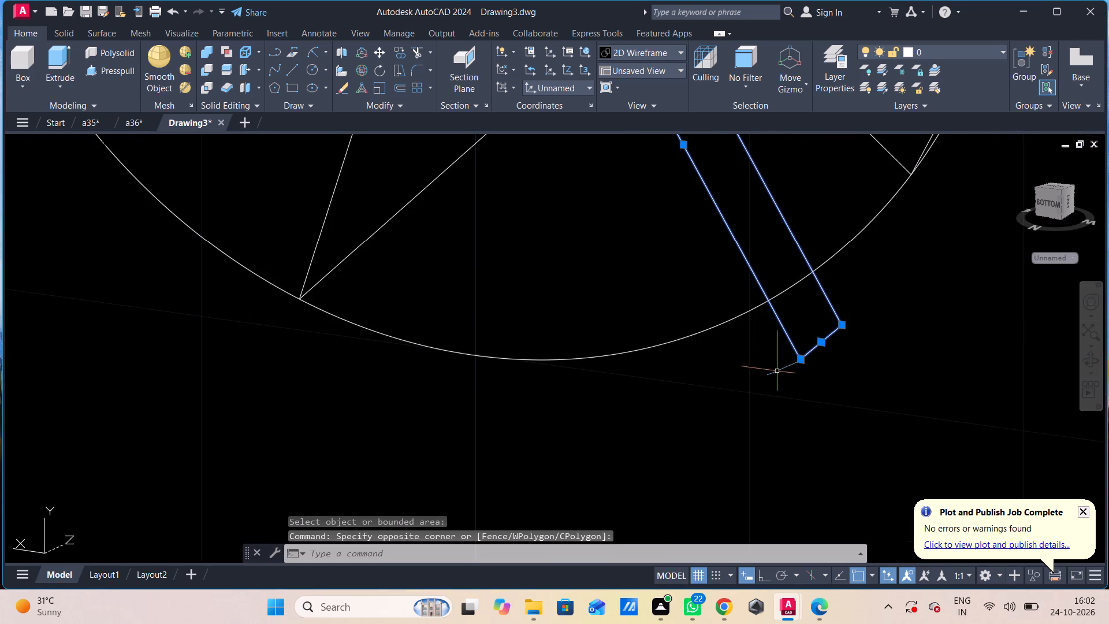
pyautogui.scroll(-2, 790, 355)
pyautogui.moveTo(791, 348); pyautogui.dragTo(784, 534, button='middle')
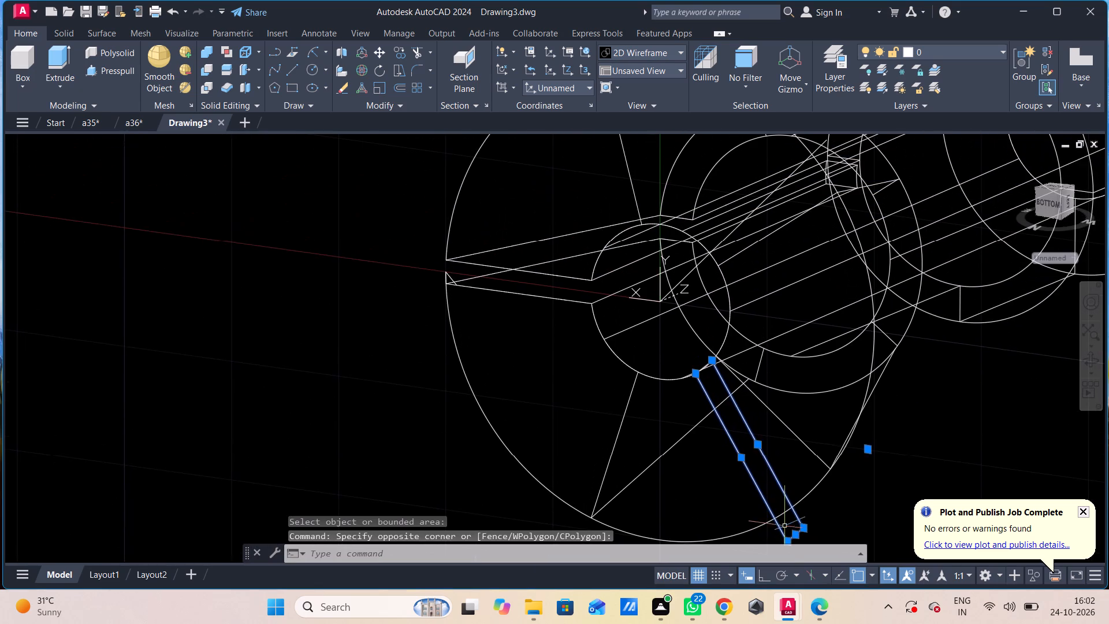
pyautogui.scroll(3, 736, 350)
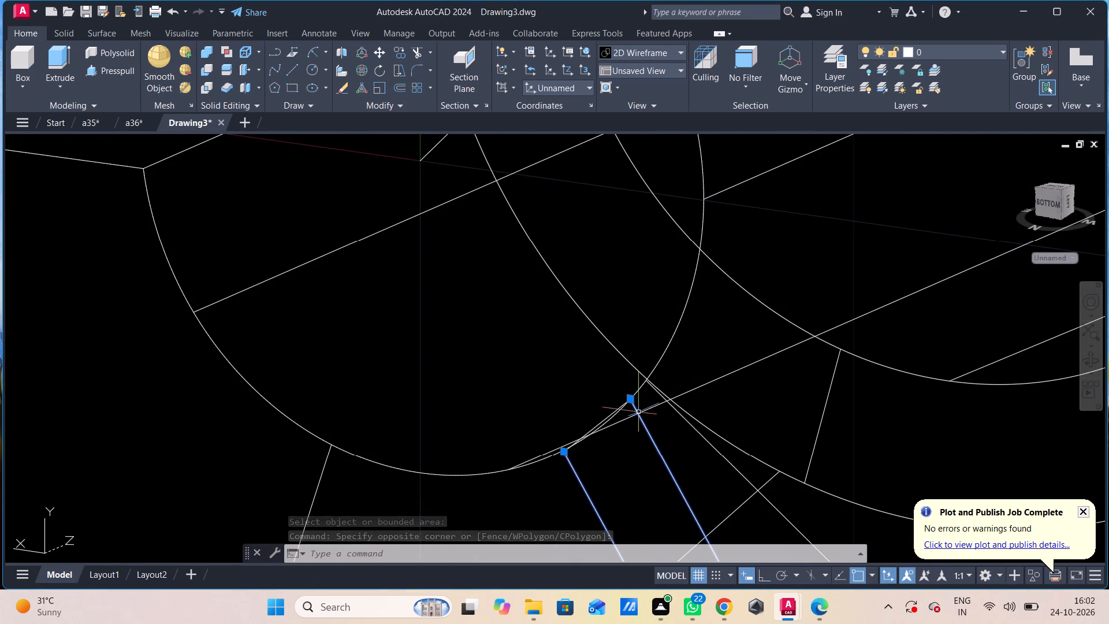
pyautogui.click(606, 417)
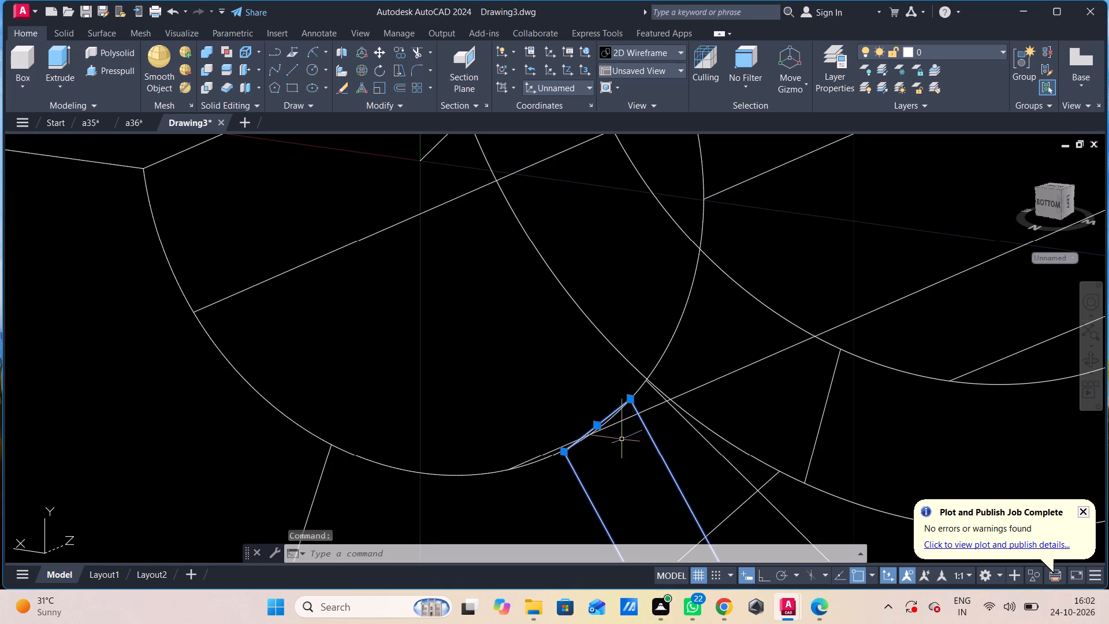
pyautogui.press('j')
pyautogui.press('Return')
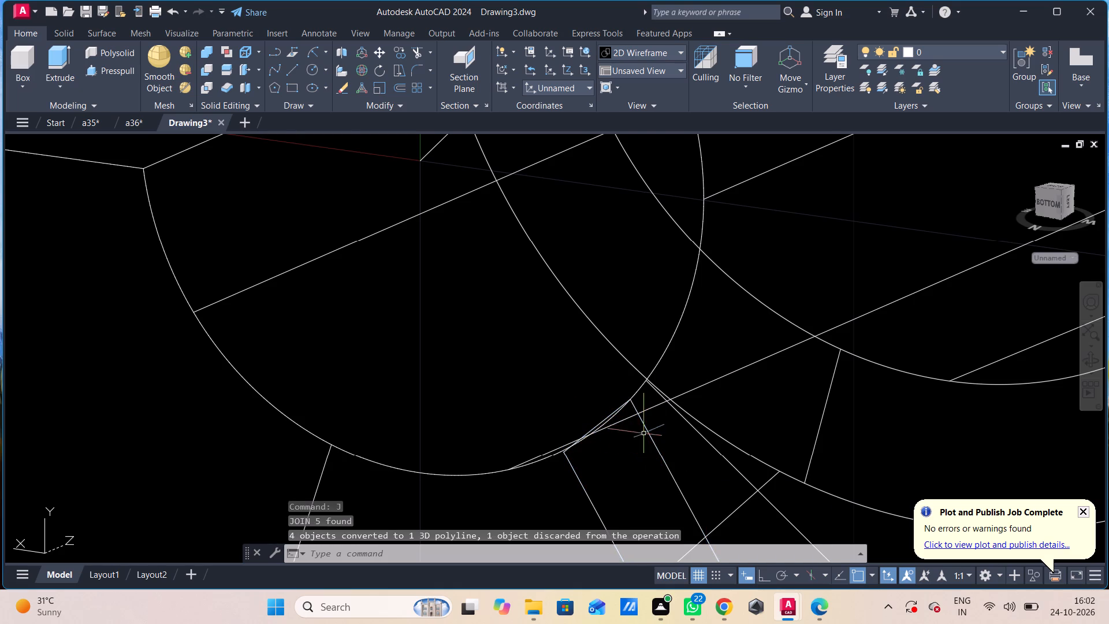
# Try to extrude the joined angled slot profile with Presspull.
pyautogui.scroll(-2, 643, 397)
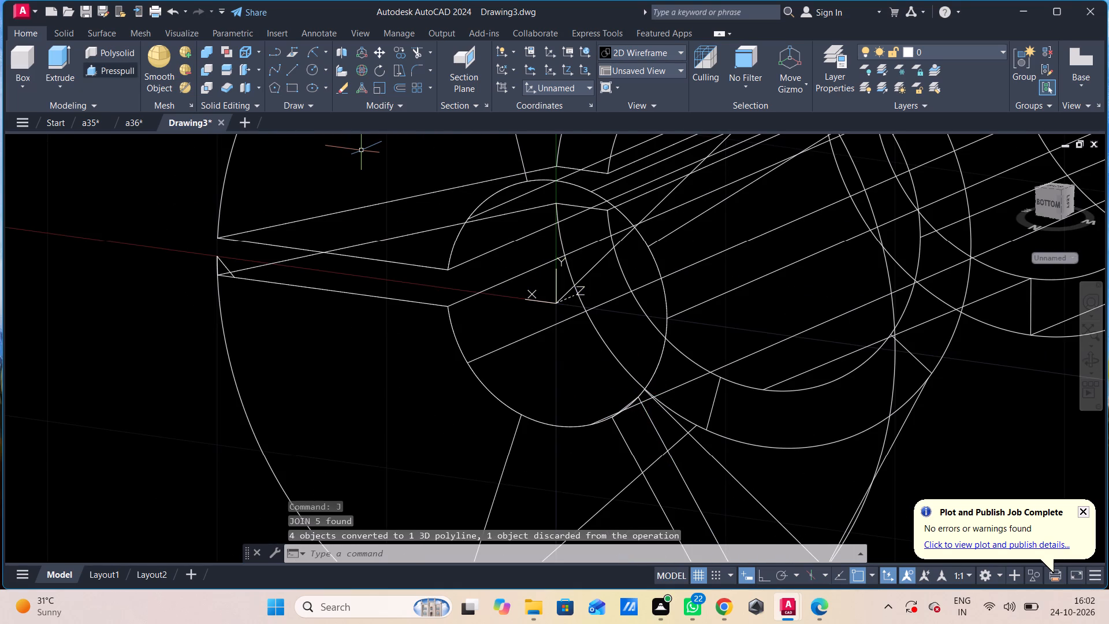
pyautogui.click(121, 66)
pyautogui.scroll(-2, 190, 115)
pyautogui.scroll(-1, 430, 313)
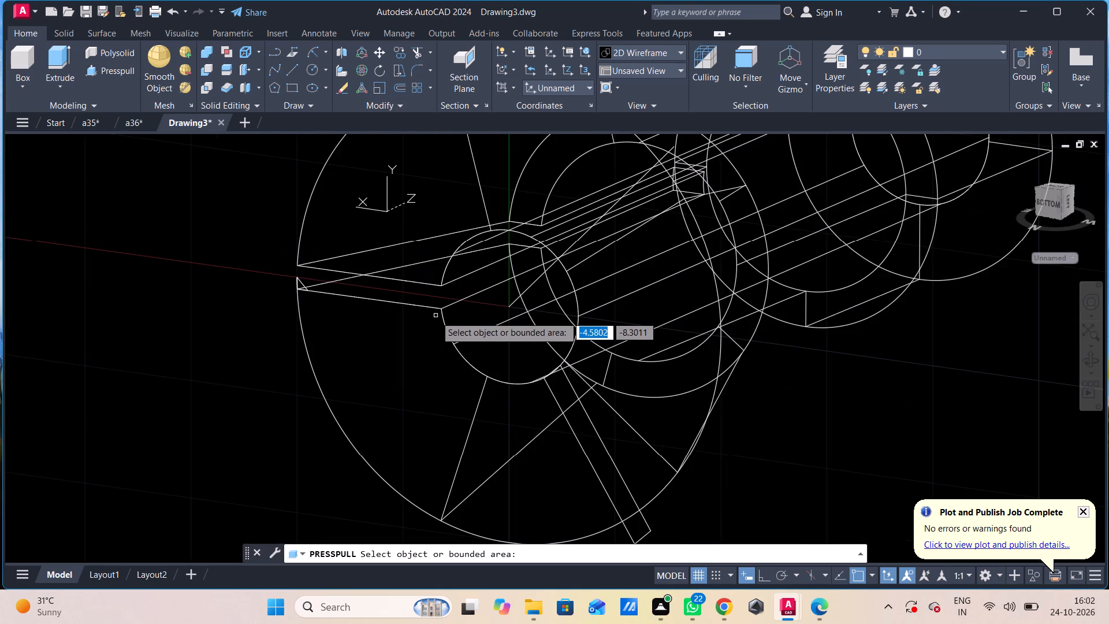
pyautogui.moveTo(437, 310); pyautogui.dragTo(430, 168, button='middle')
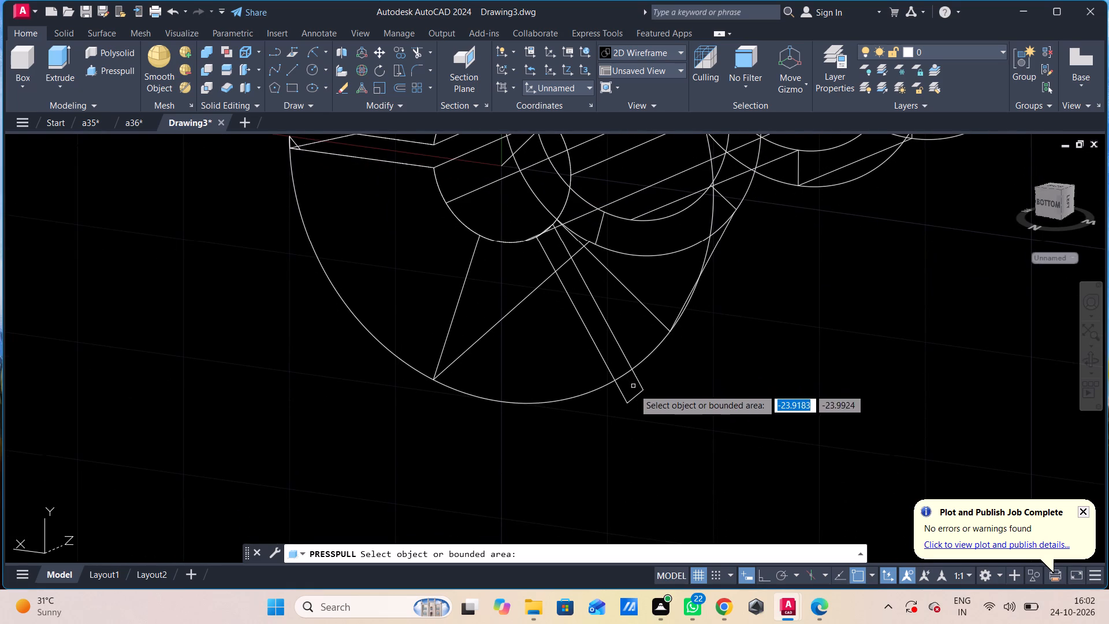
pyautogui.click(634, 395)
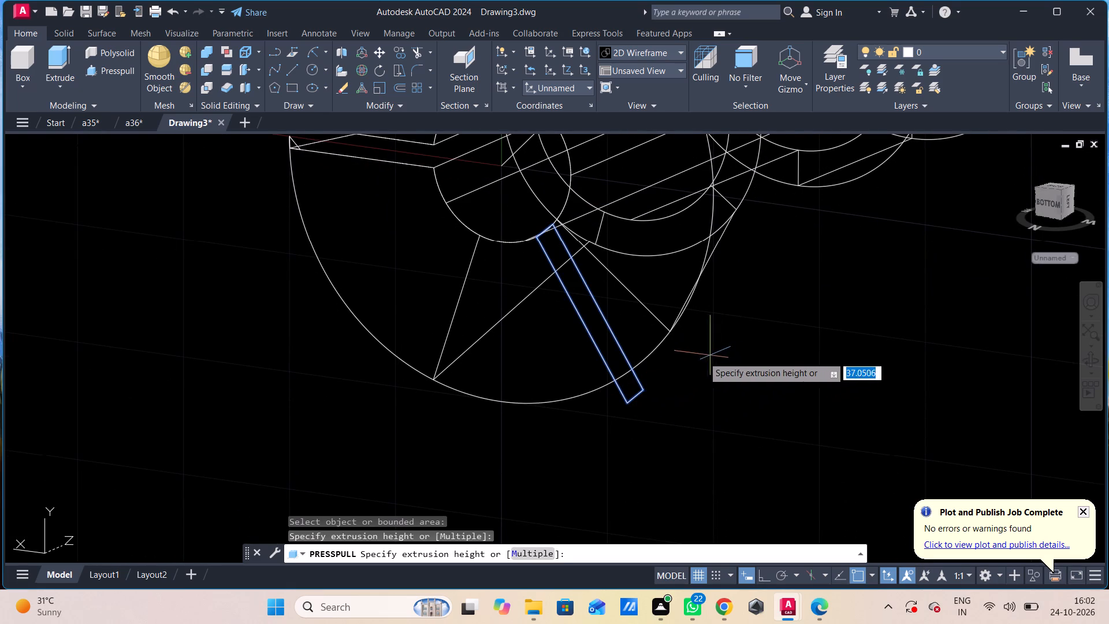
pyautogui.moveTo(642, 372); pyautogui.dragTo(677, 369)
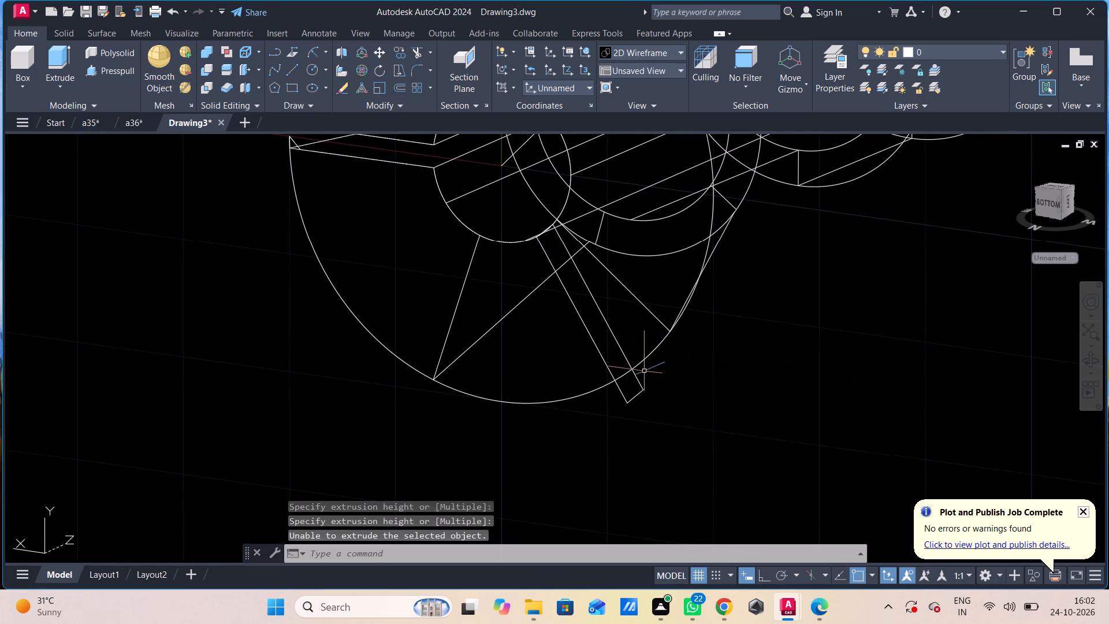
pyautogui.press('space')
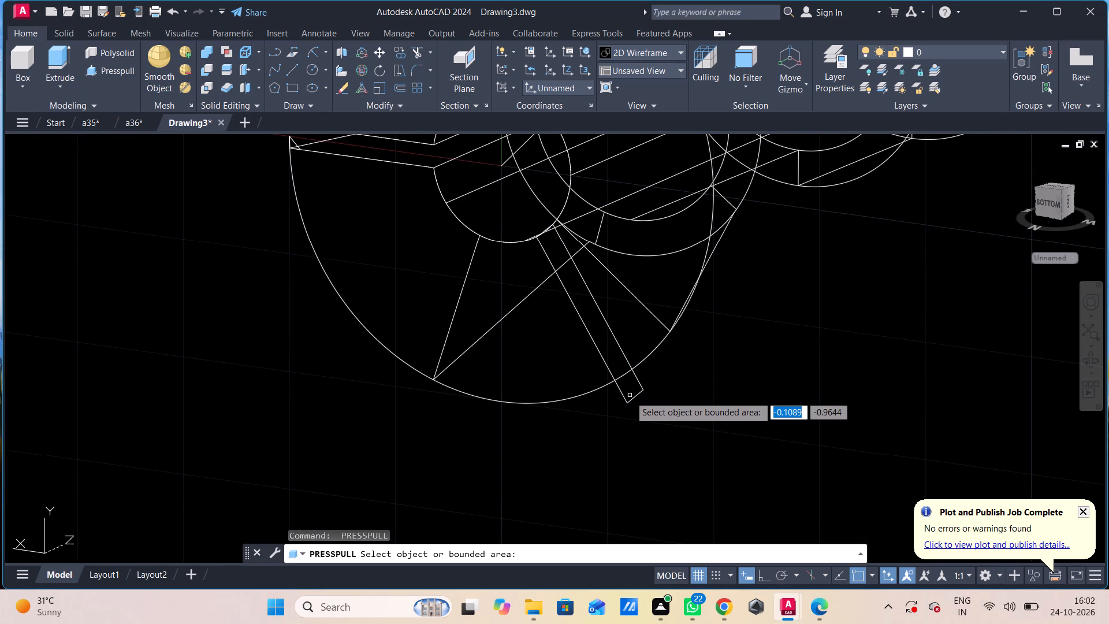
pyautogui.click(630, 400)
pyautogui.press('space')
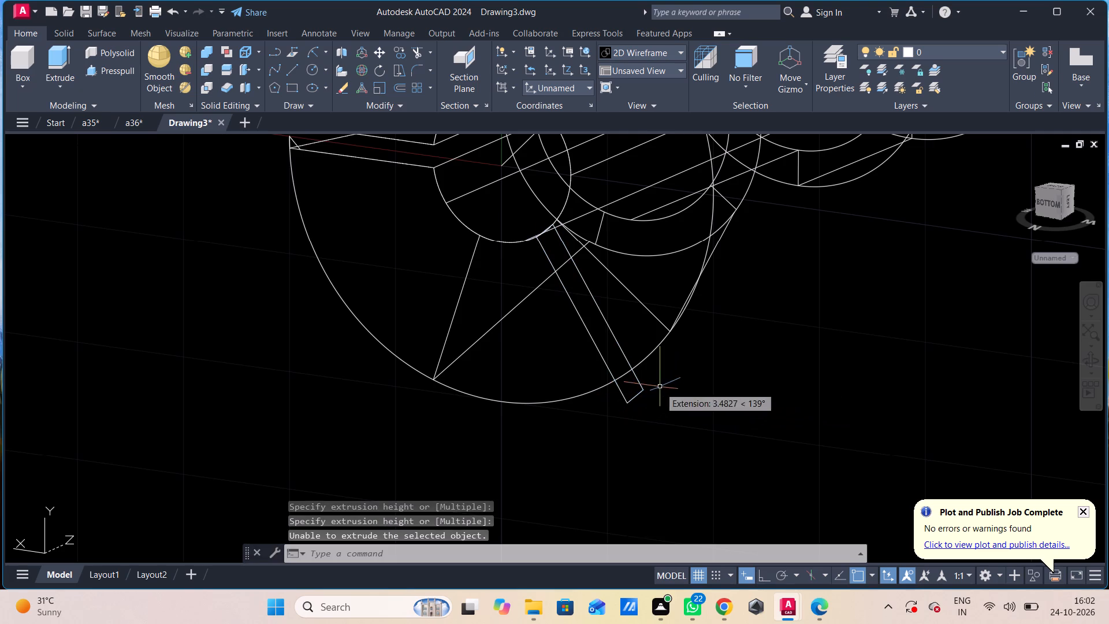
# Delete the joined angled slot profile.
pyautogui.scroll(3, 639, 391)
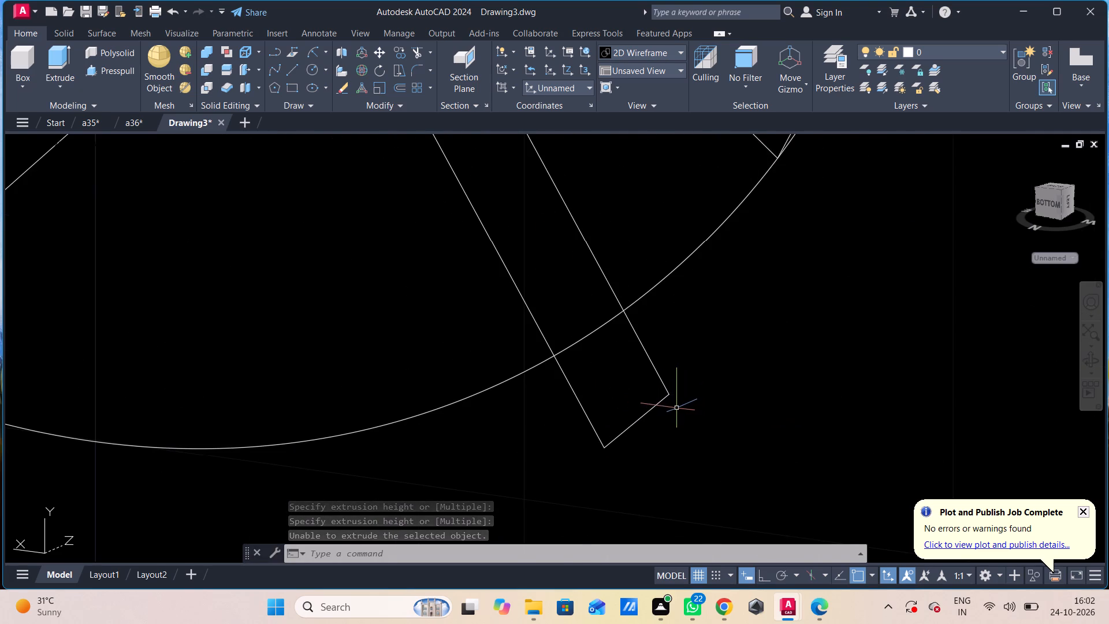
pyautogui.scroll(-3, 676, 408)
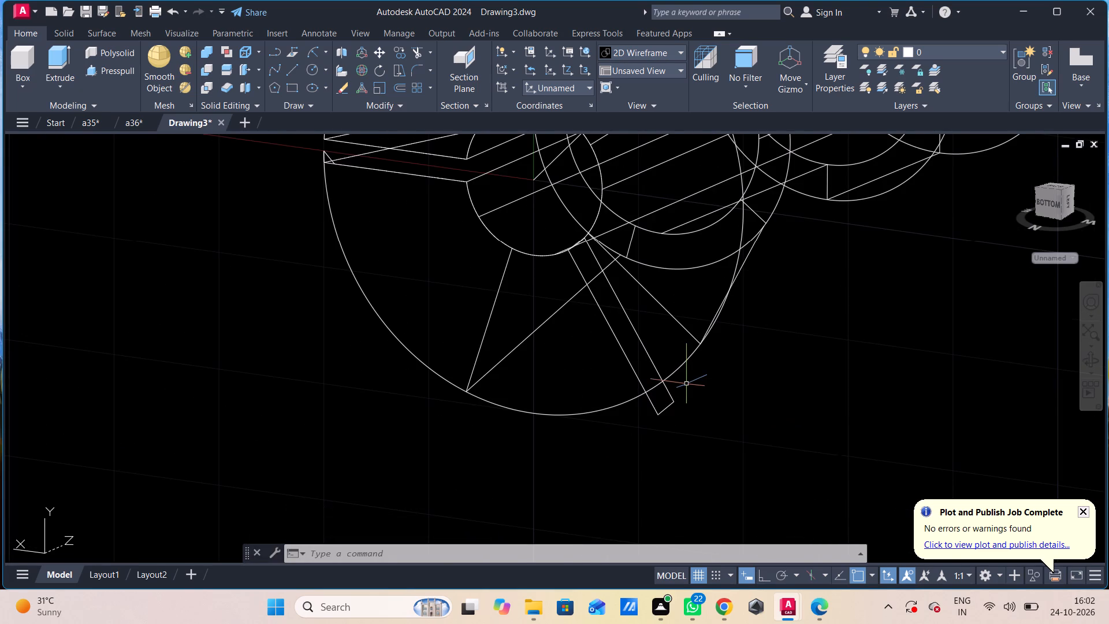
pyautogui.click(657, 339)
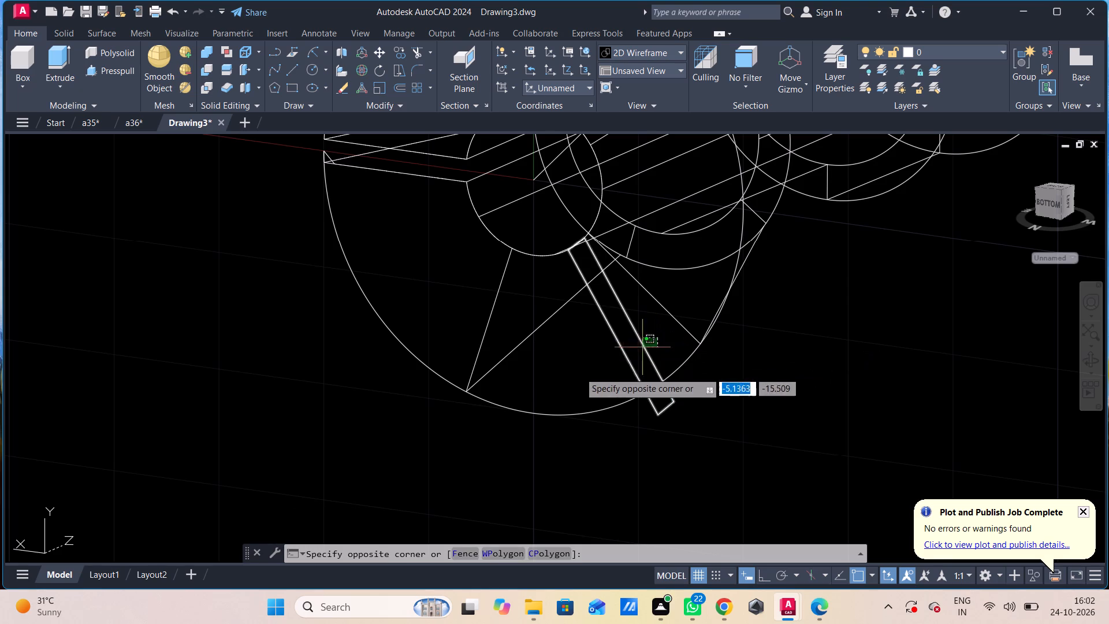
pyautogui.click(567, 377)
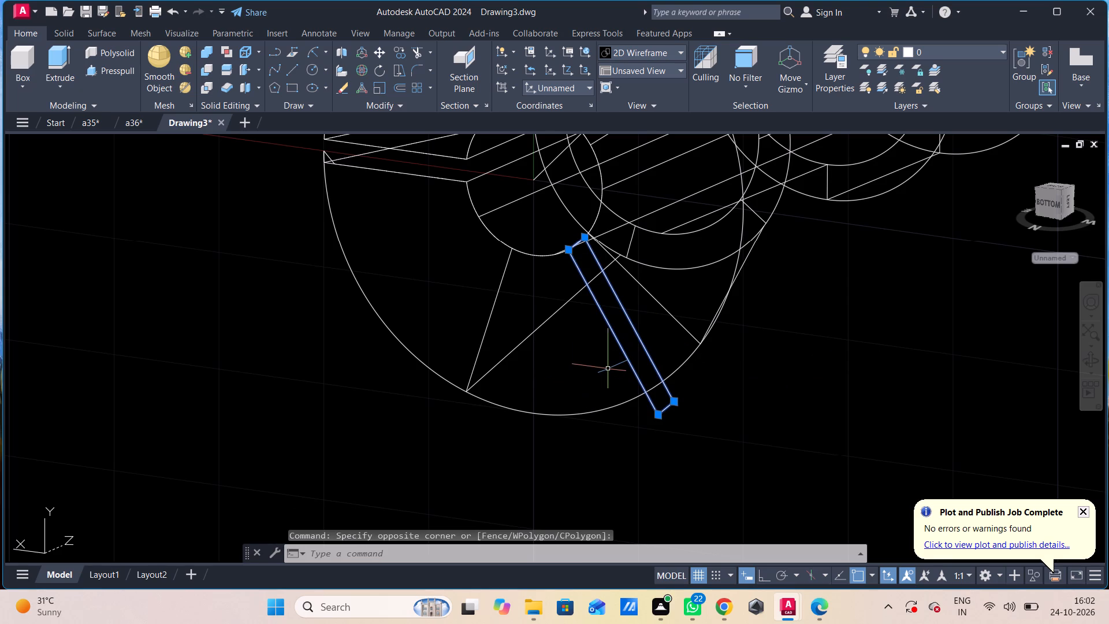
pyautogui.press('Delete')
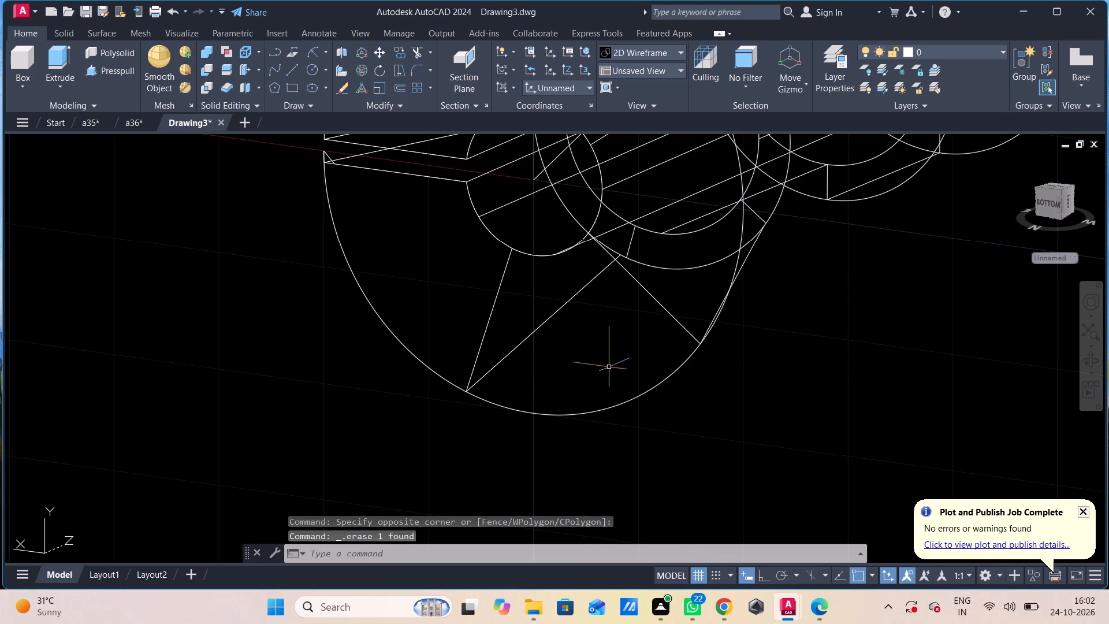
# Draw a line from the hole's centre, 22 units long at 235°, continuing with a 2-unit segment across its outer end.
pyautogui.press('l')
pyautogui.press('Return')
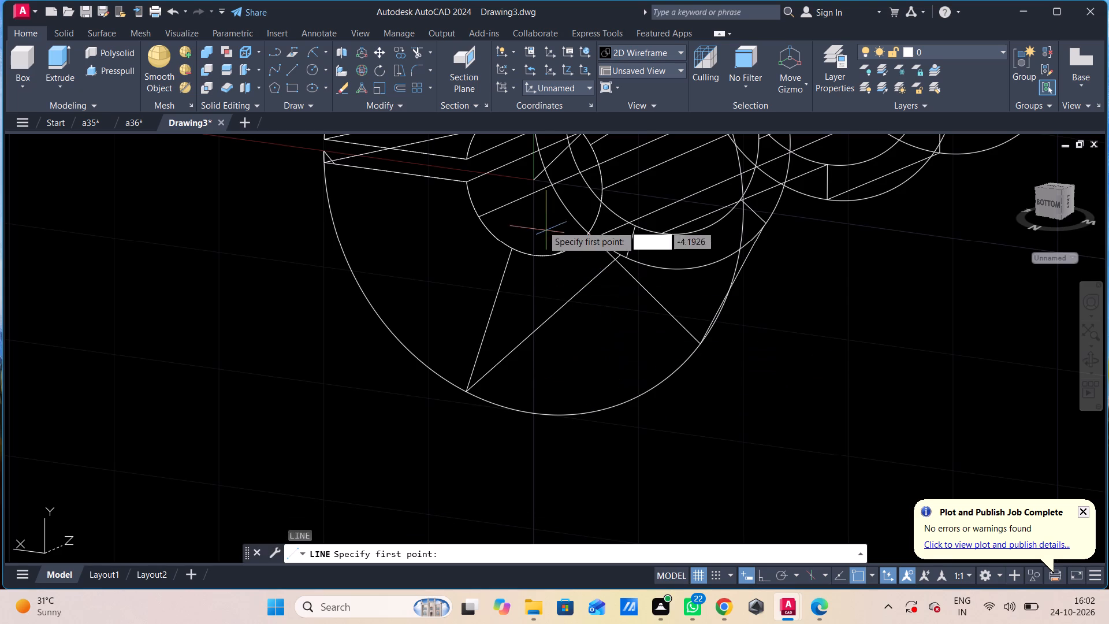
pyautogui.click(538, 179)
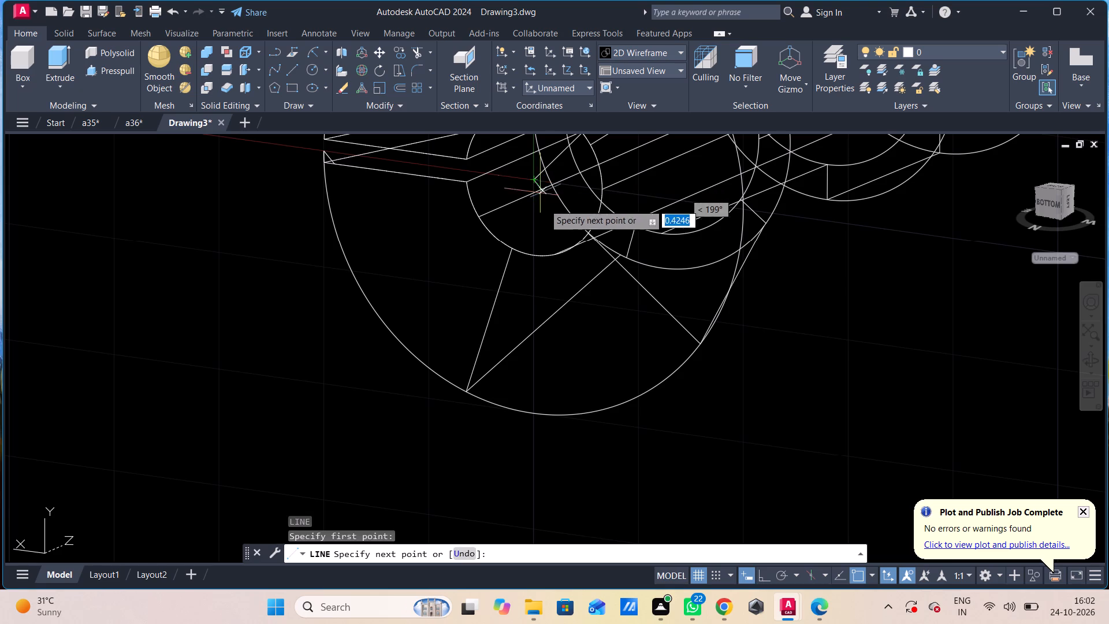
pyautogui.scroll(-1, 628, 384)
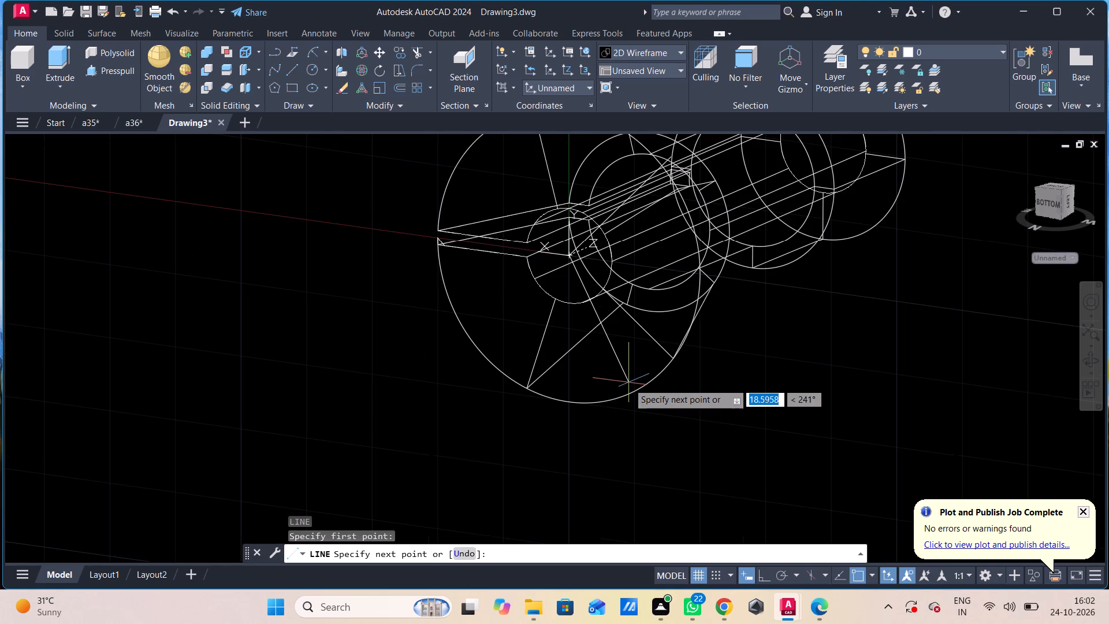
pyautogui.keyDown('shift'); pyautogui.moveTo(628, 378); pyautogui.dragTo(705, 373, button='middle'); pyautogui.keyUp('shift')
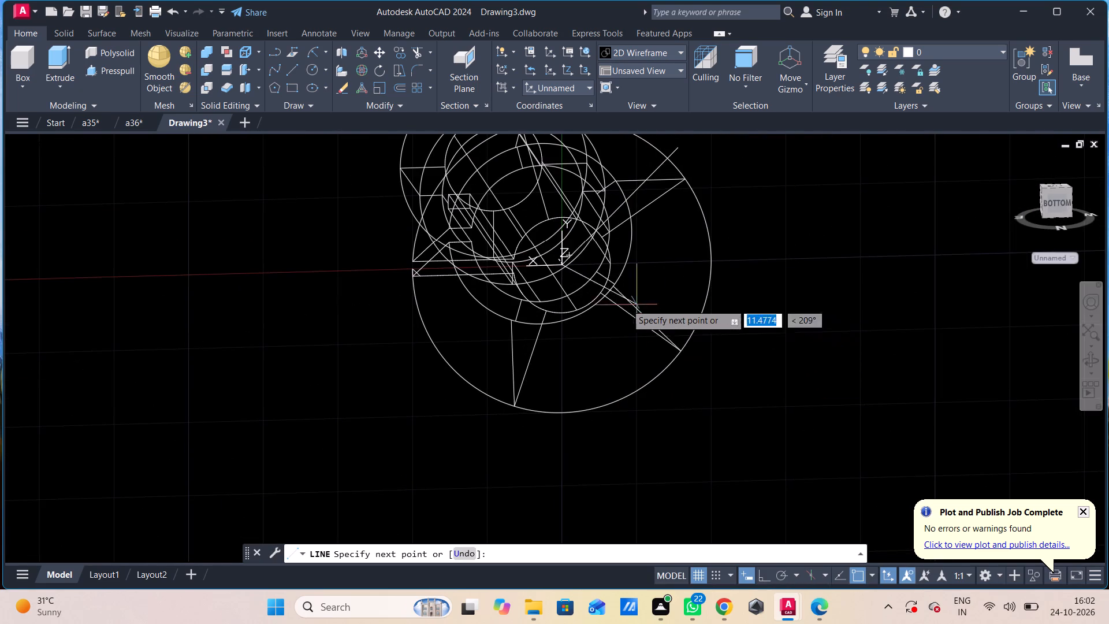
pyautogui.scroll(4, 616, 304)
pyautogui.moveTo(534, 253); pyautogui.dragTo(668, 623, button='middle')
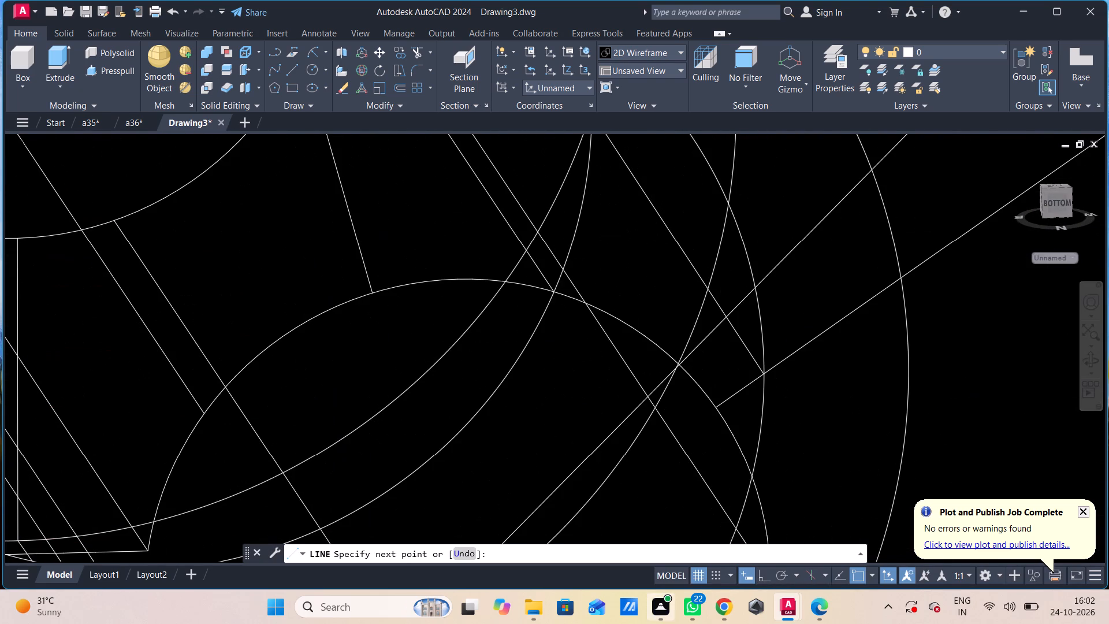
pyautogui.moveTo(616, 385); pyautogui.dragTo(609, 59, button='middle')
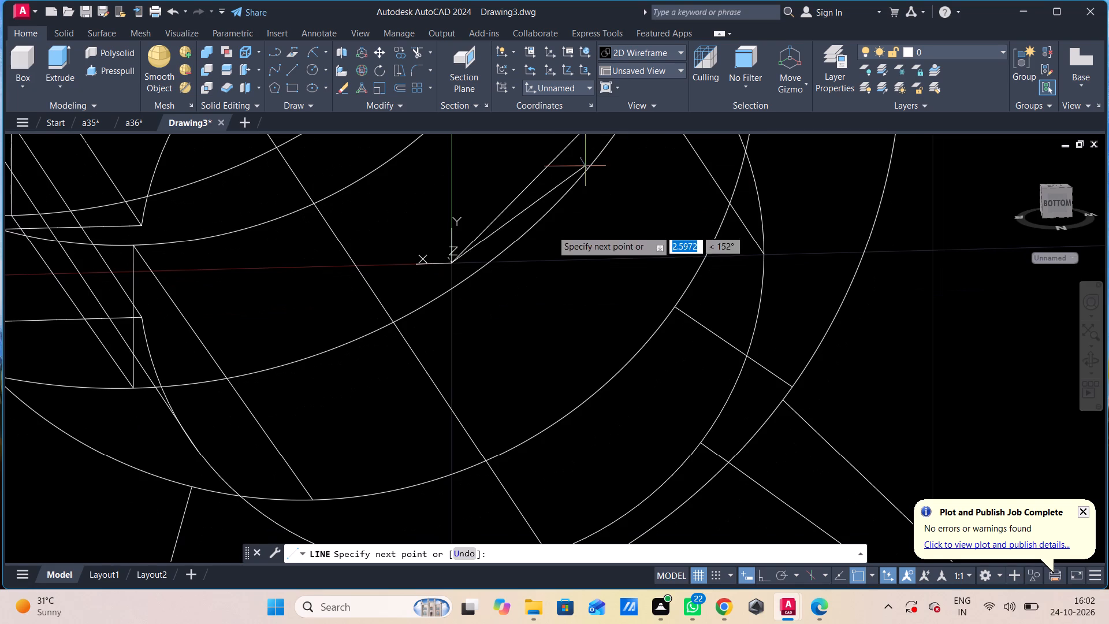
pyautogui.scroll(-2, 486, 374)
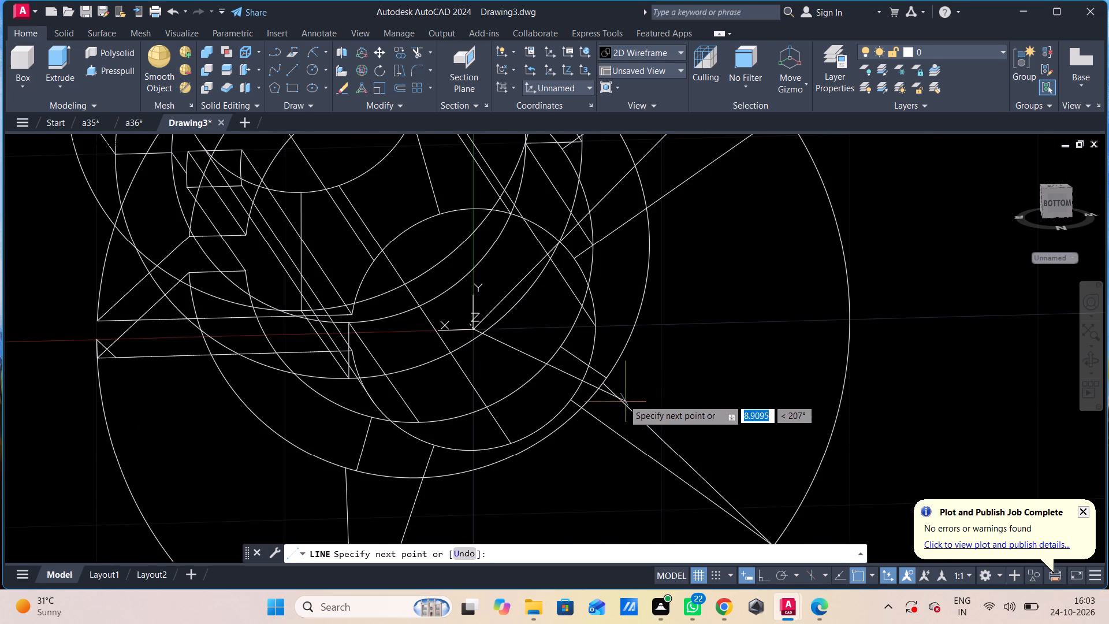
pyautogui.scroll(-1, 620, 399)
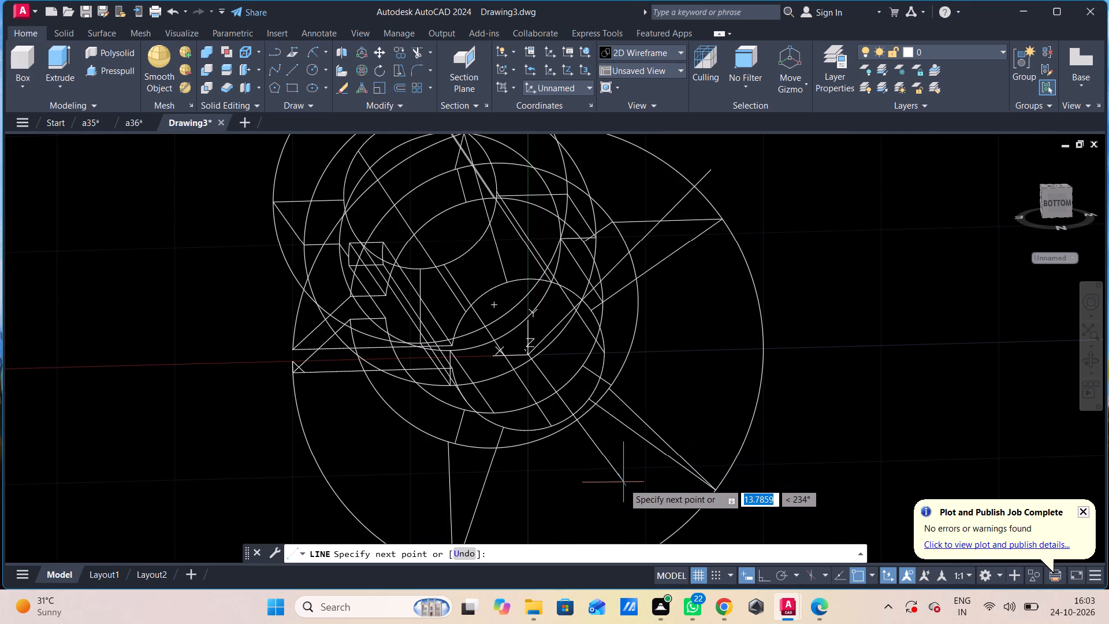
pyautogui.moveTo(625, 478); pyautogui.dragTo(615, 389, button='middle')
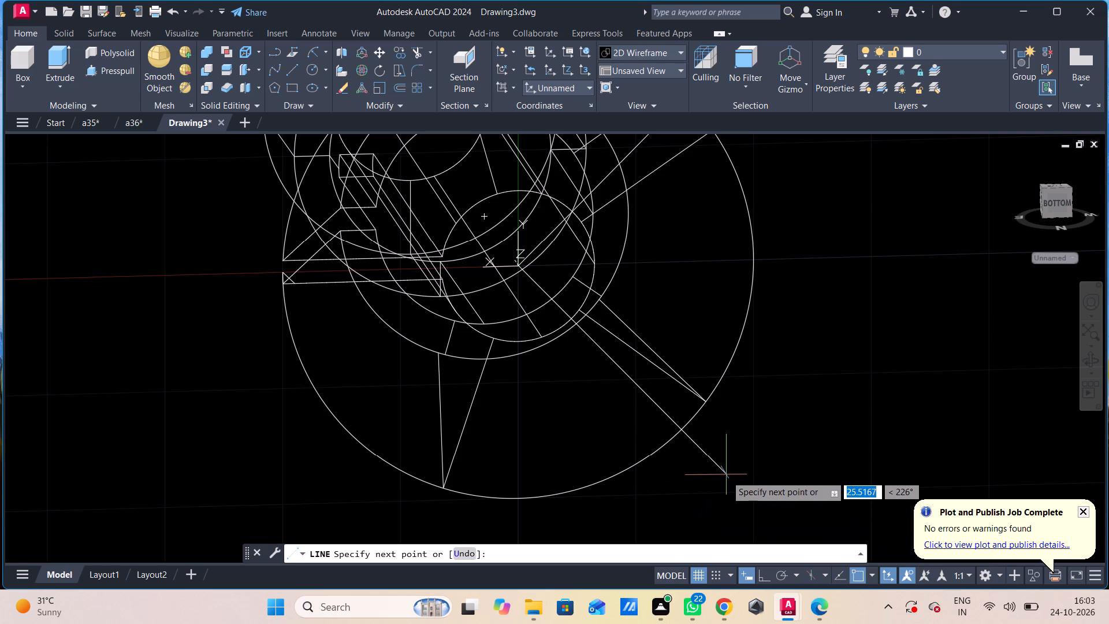
pyautogui.hotkey('shift', '@')
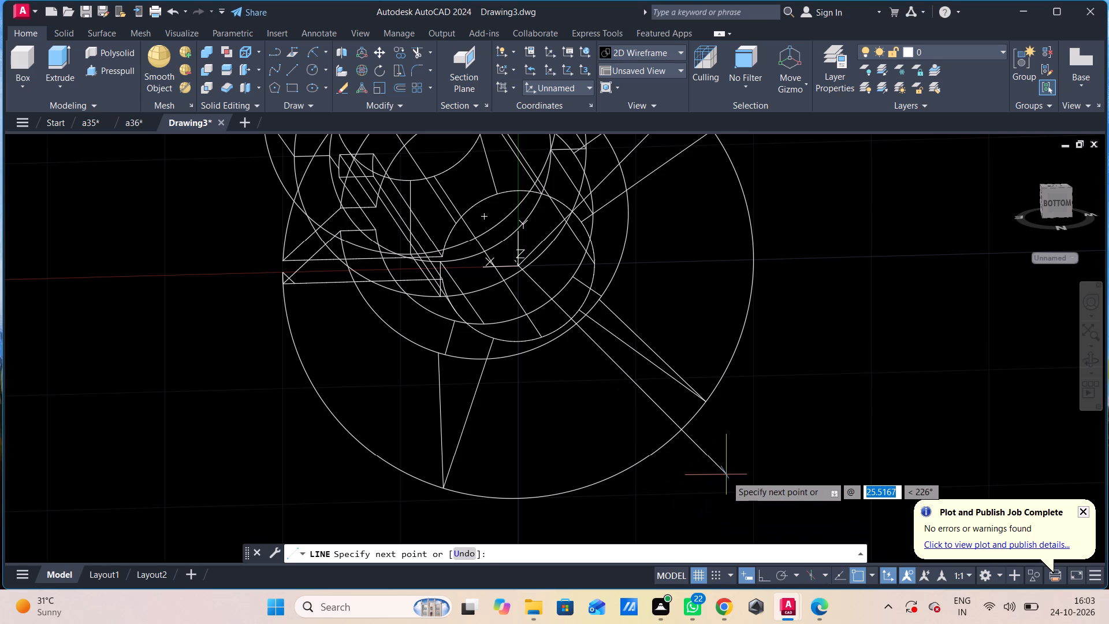
pyautogui.press('5')
pyautogui.press('BackSpace')
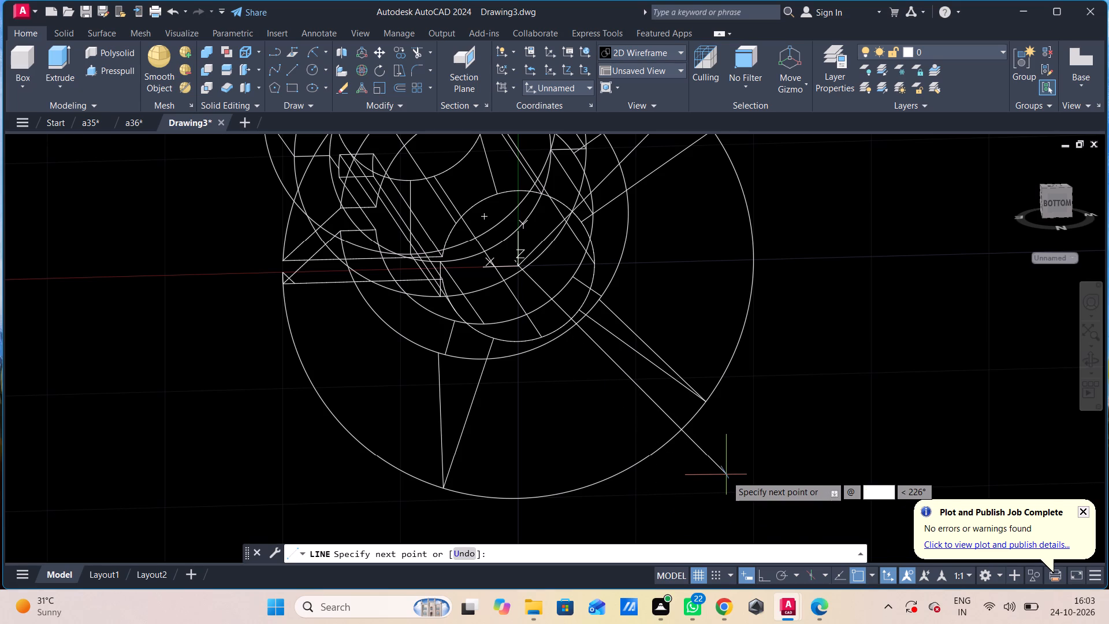
pyautogui.write('22')
pyautogui.press('shift+less')
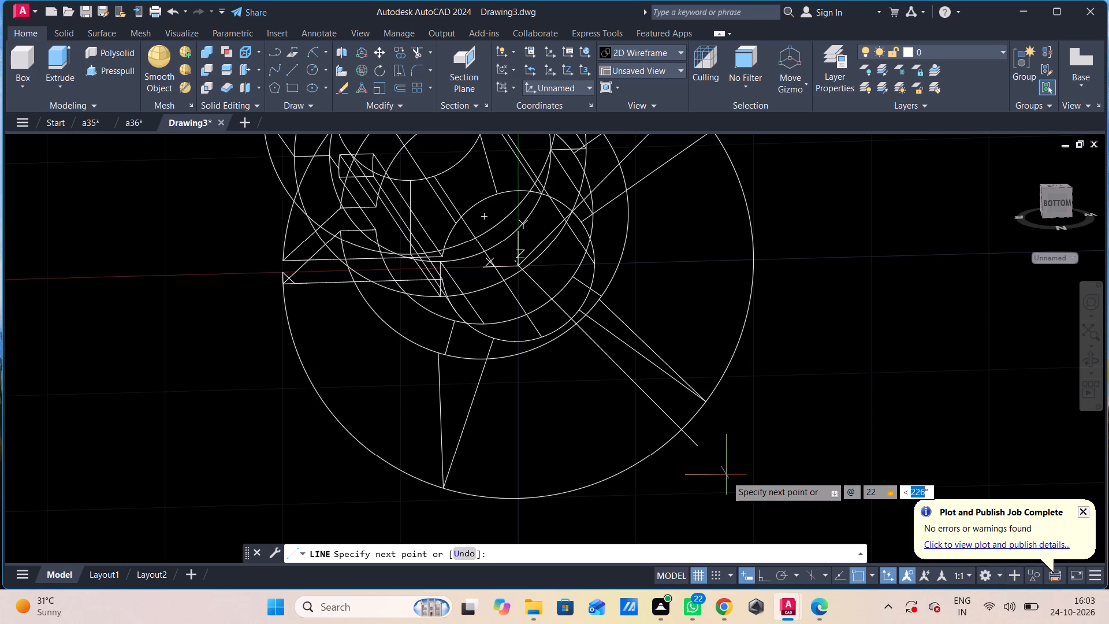
pyautogui.write('235')
pyautogui.press('Return')
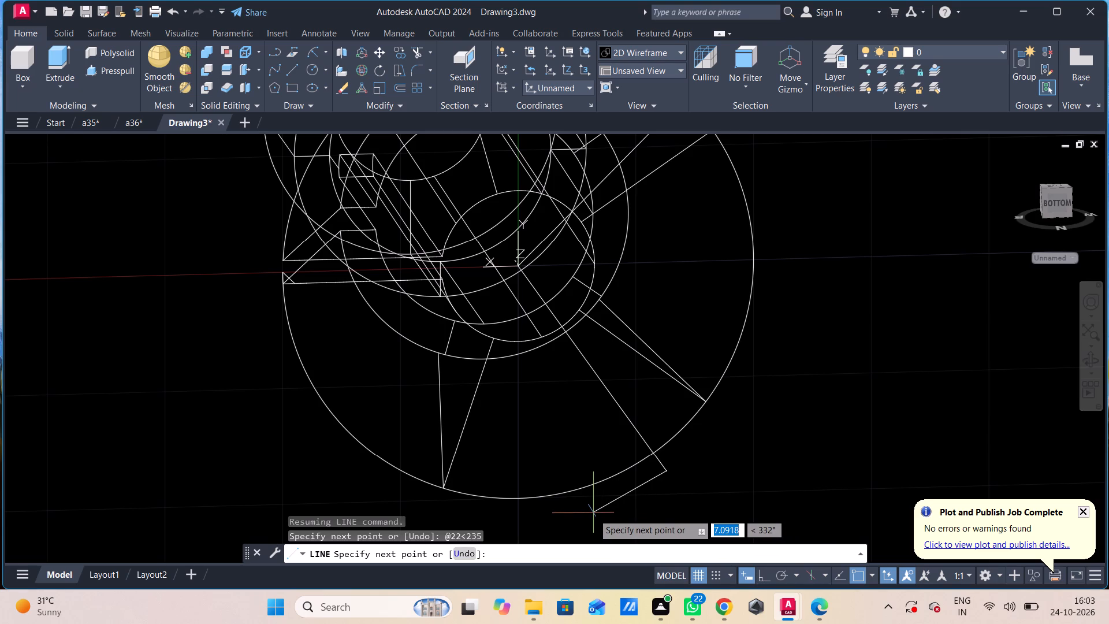
pyautogui.press('2')
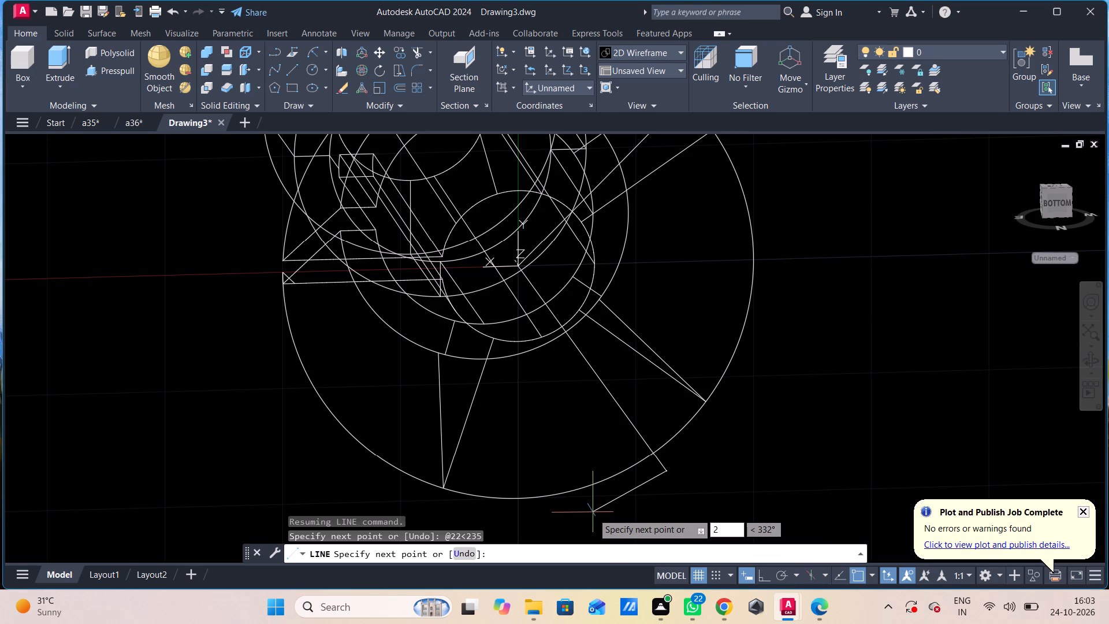
pyautogui.press('Return')
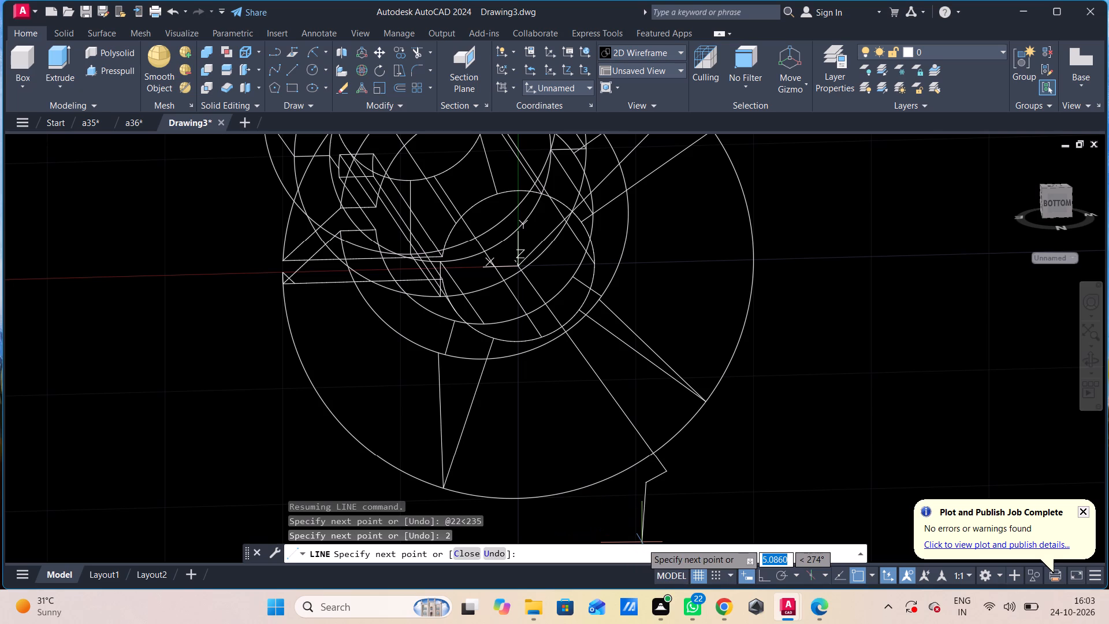
pyautogui.press('Escape')
# Move the 2-unit end segment by its midpoint onto the outer end of the 235° line.
pyautogui.scroll(3, 584, 519)
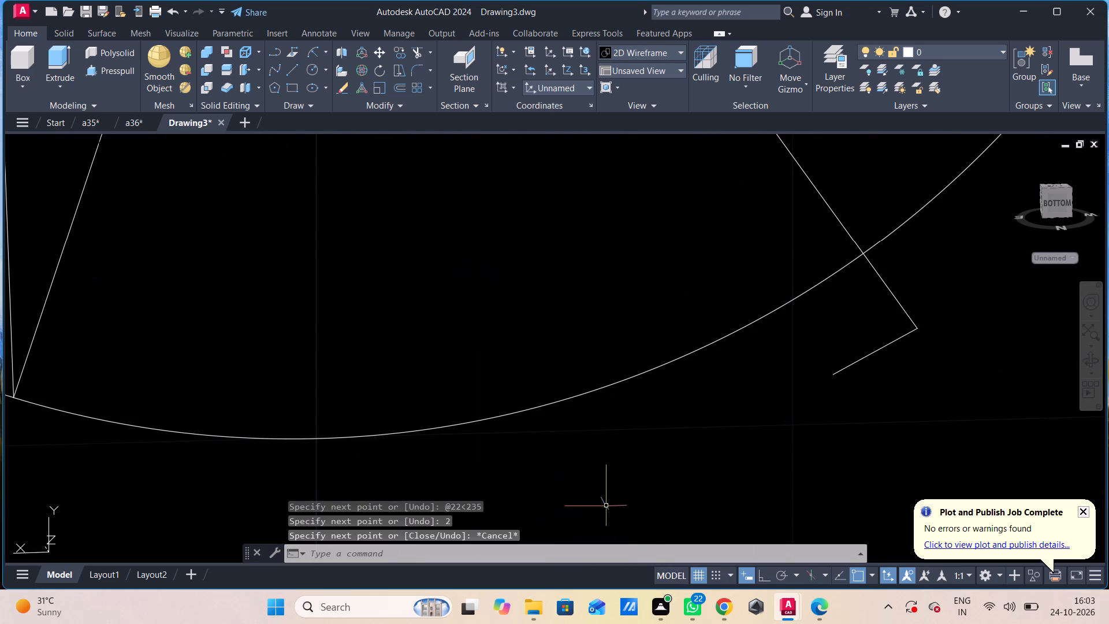
pyautogui.click(887, 347)
pyautogui.click(872, 351)
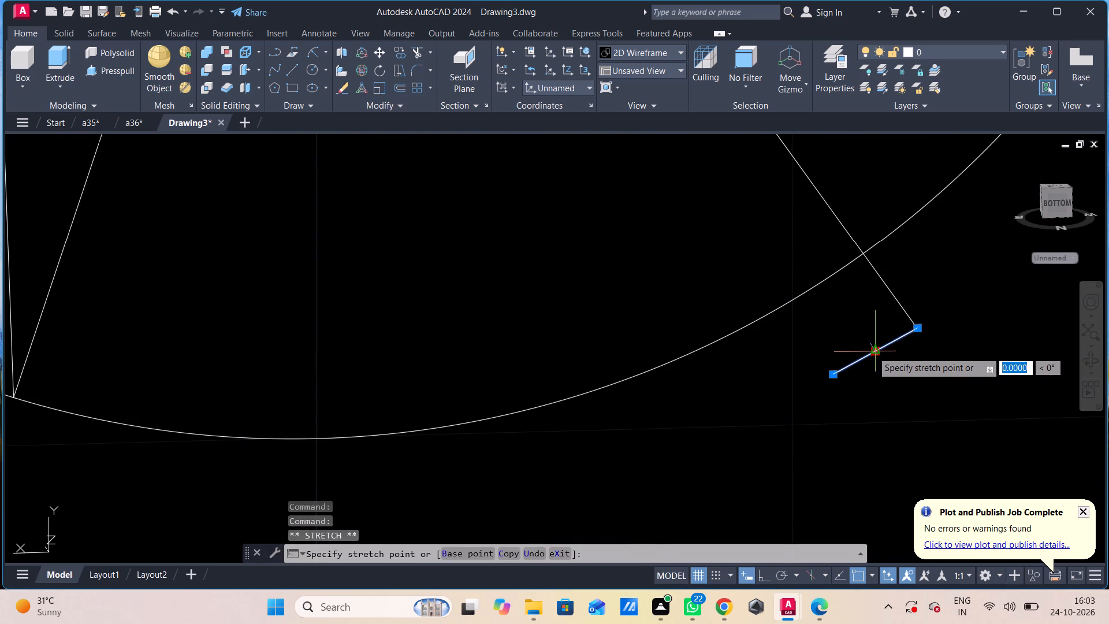
pyautogui.click(921, 331)
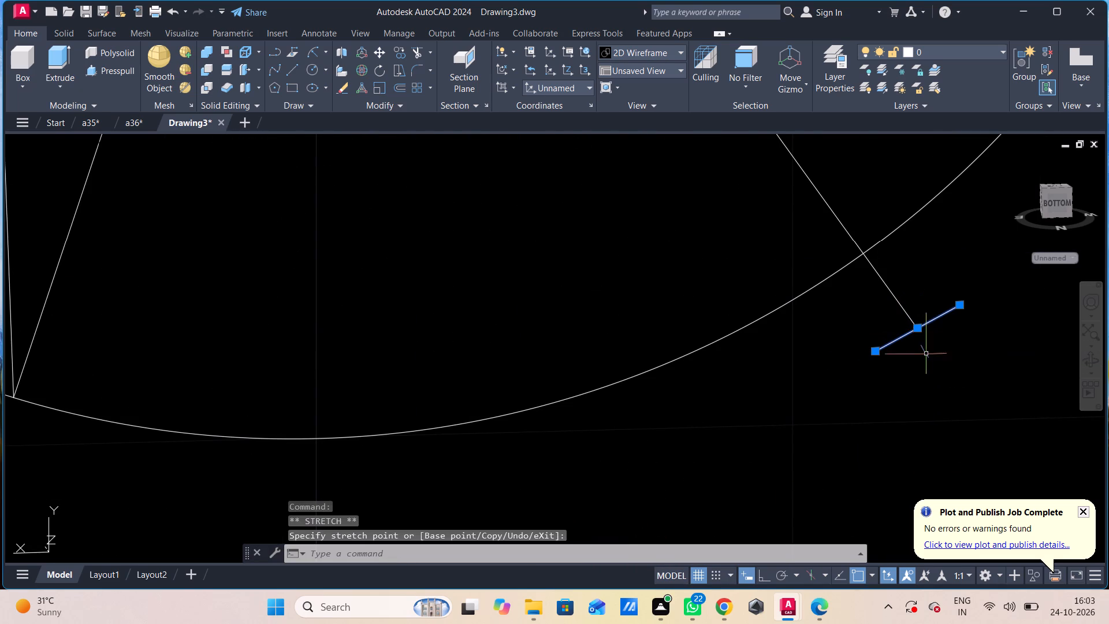
pyautogui.press('Escape')
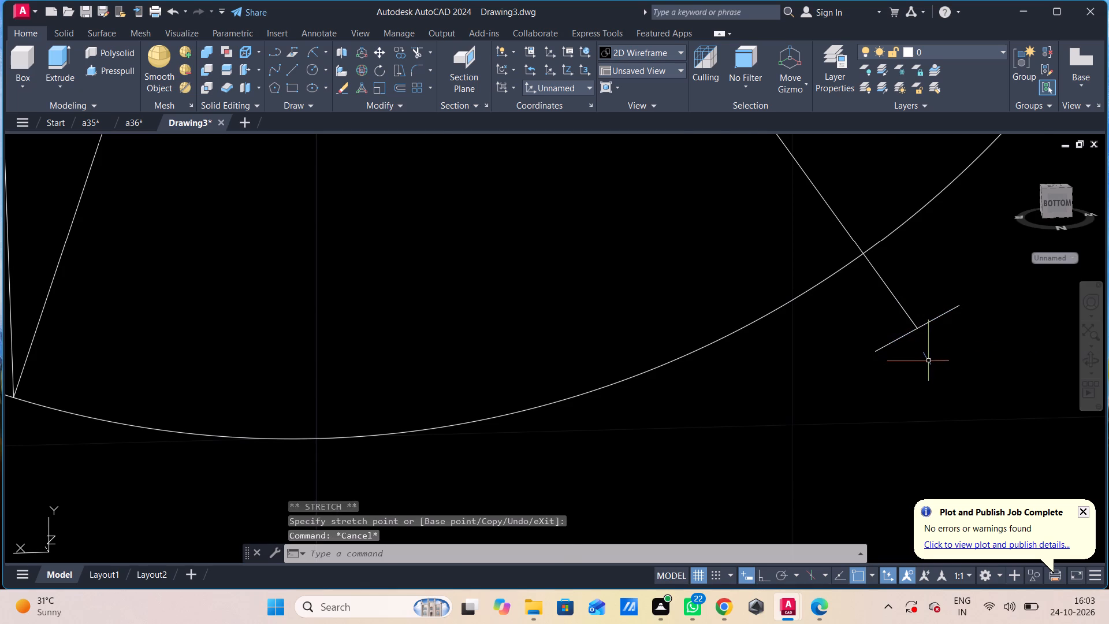
# Draw a 2-unit line at about 145° from the point where the 235° centreline crosses the hole's circle.
pyautogui.scroll(-2, 936, 356)
pyautogui.moveTo(751, 259); pyautogui.dragTo(745, 279, button='middle')
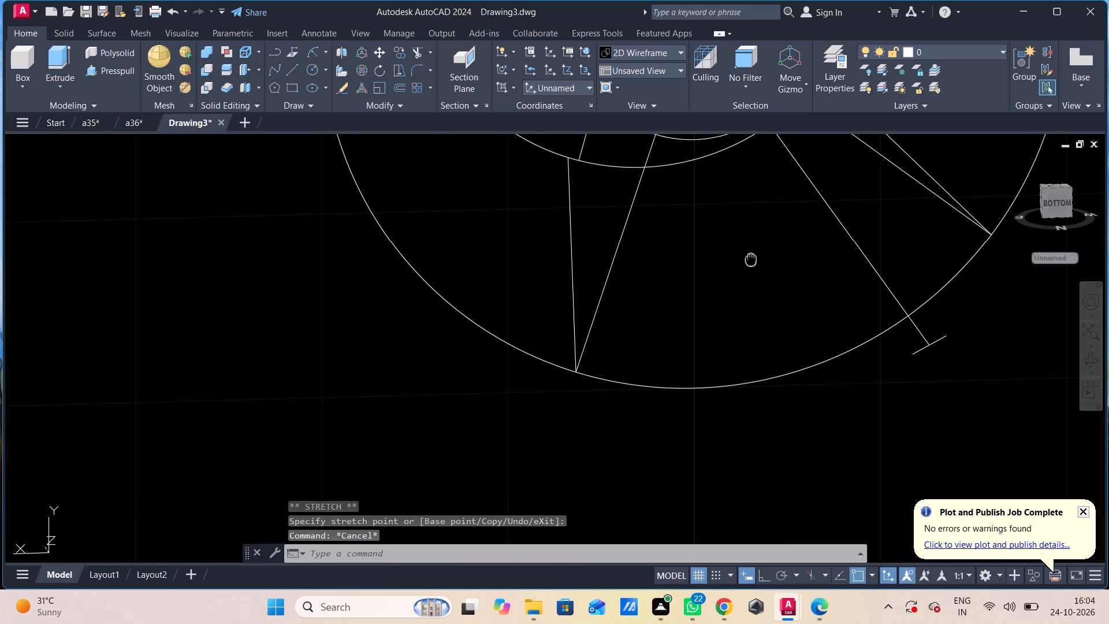
pyautogui.moveTo(745, 279); pyautogui.dragTo(705, 417, button='middle')
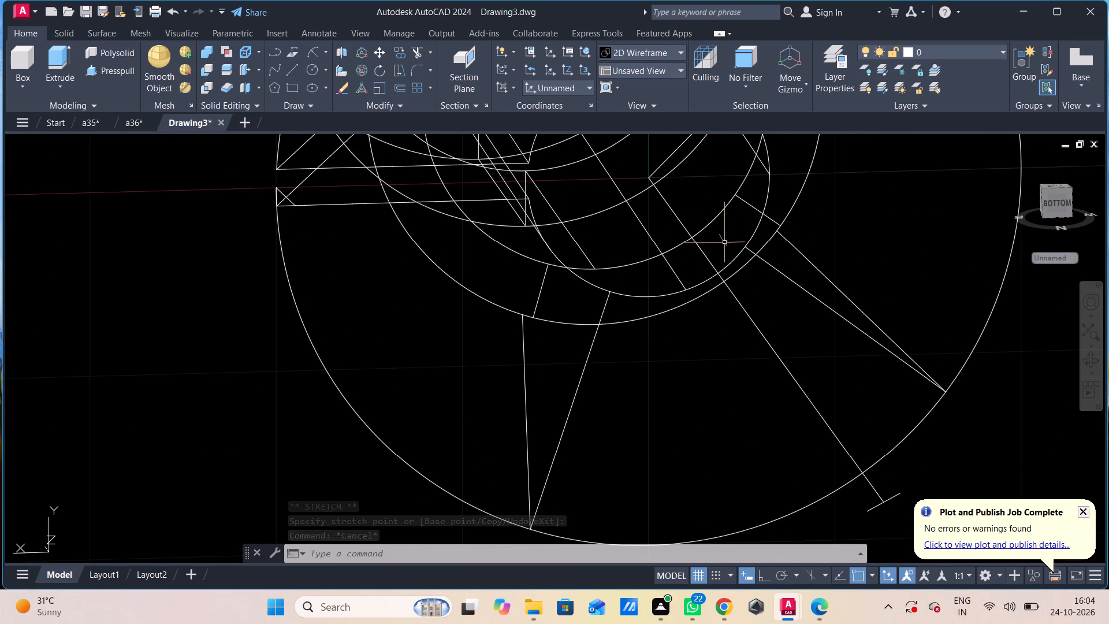
pyautogui.scroll(2, 724, 243)
pyautogui.press('l')
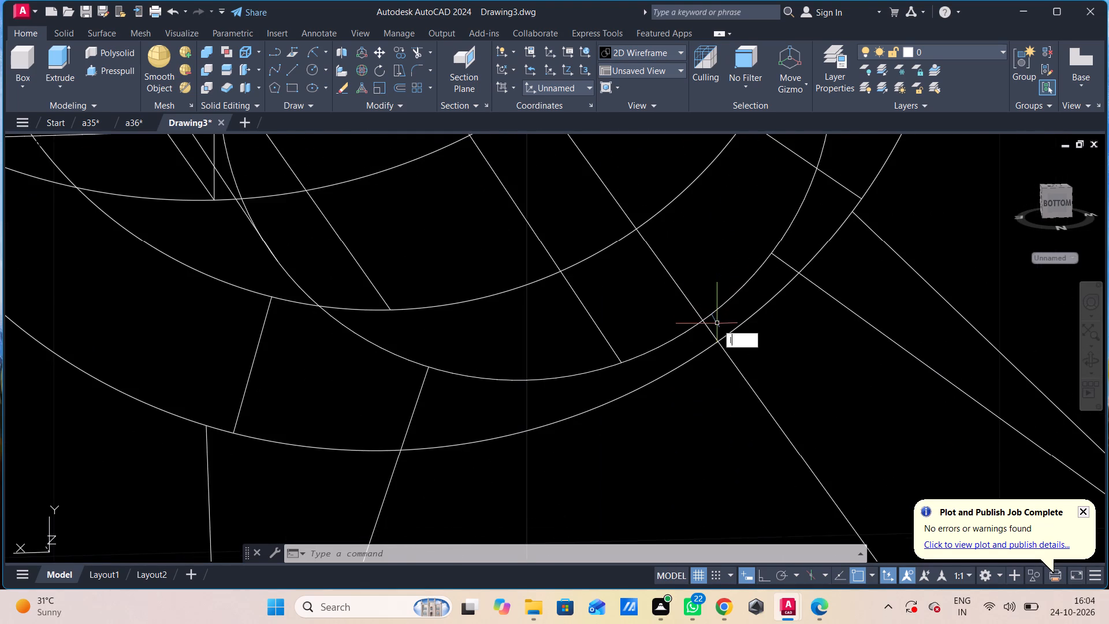
pyautogui.press('Return')
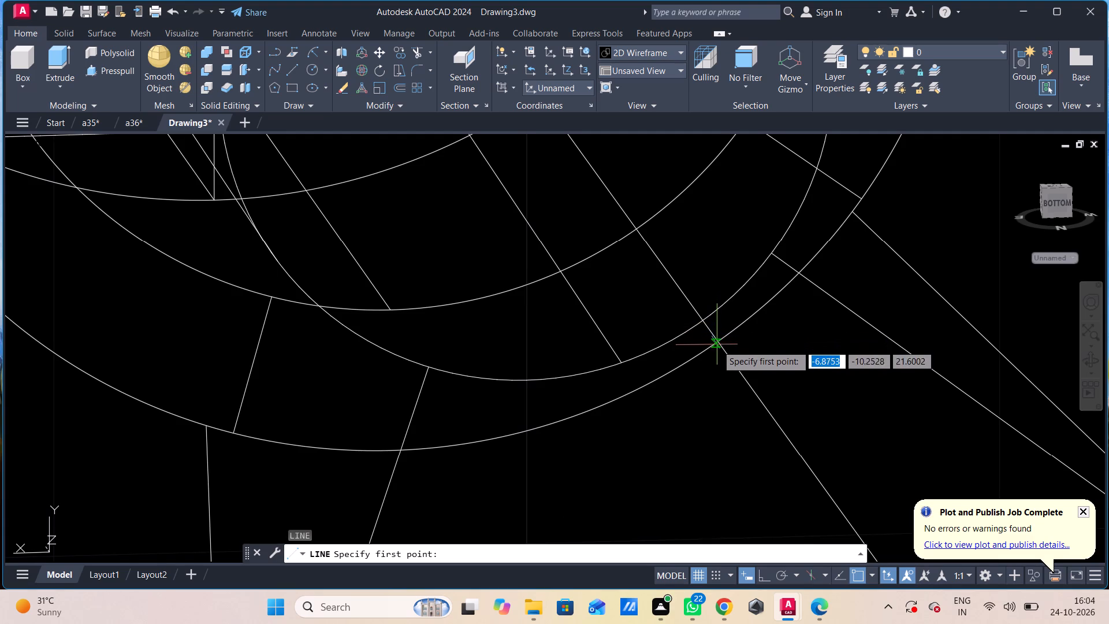
pyautogui.keyDown('shift'); pyautogui.moveTo(783, 358); pyautogui.dragTo(743, 366, button='middle'); pyautogui.keyUp('shift')
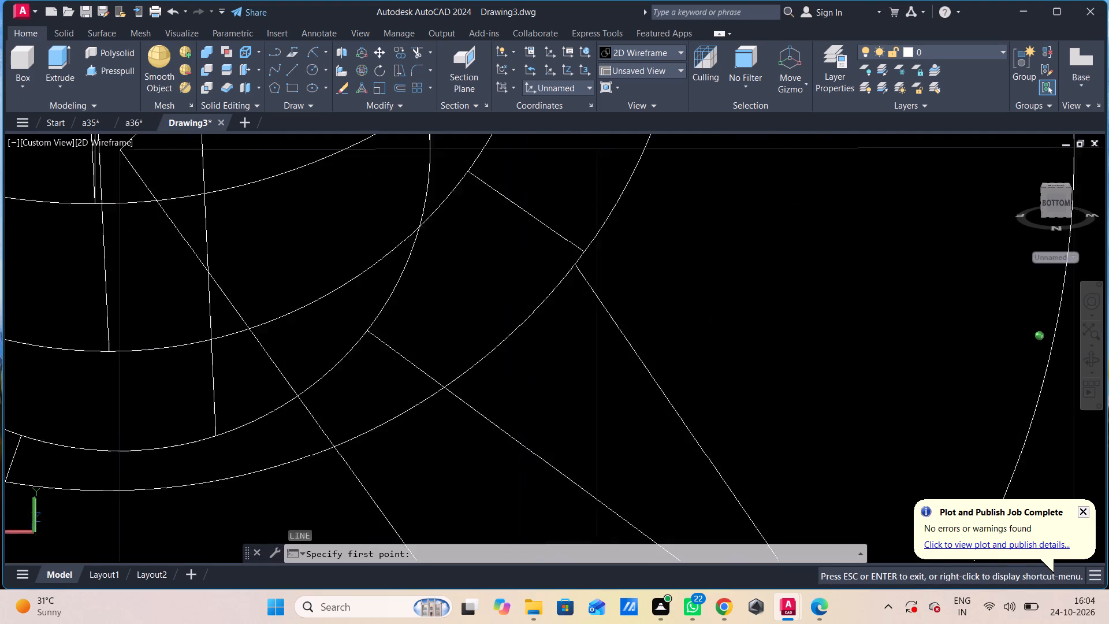
pyautogui.keyDown('shift'); pyautogui.moveTo(743, 366); pyautogui.dragTo(724, 366, button='middle'); pyautogui.keyUp('shift')
pyautogui.scroll(-3, 723, 366)
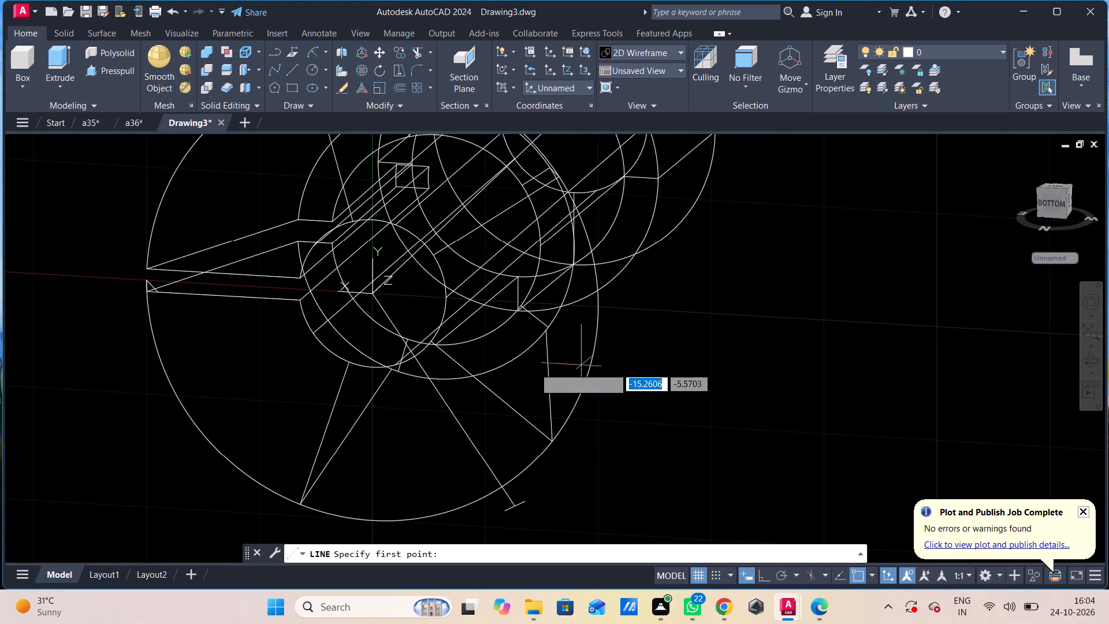
pyautogui.scroll(4, 419, 367)
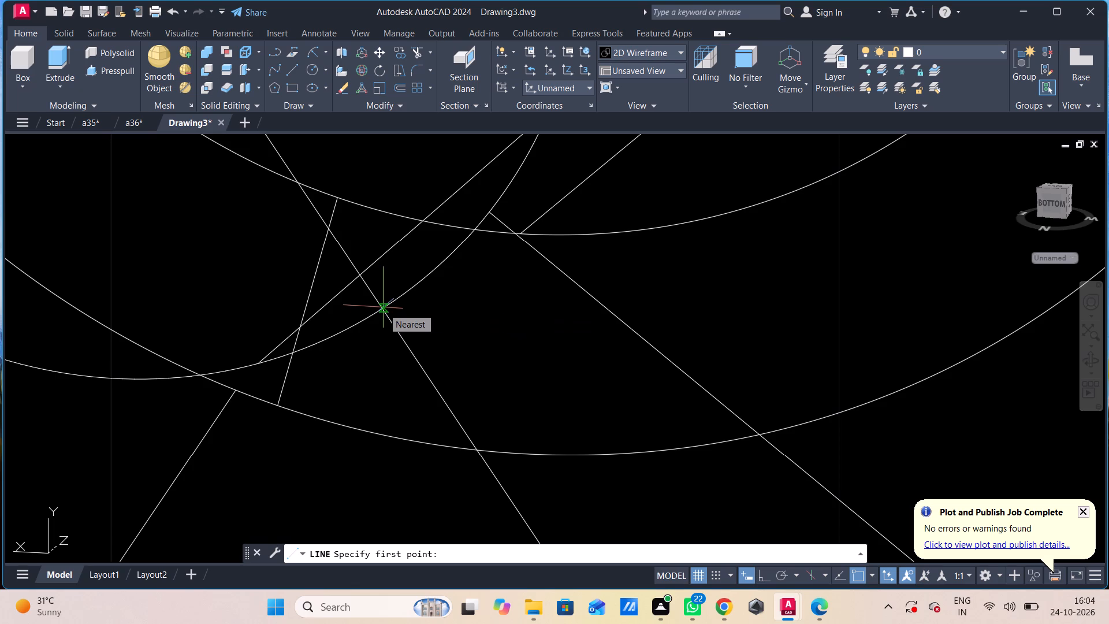
pyautogui.scroll(3, 386, 310)
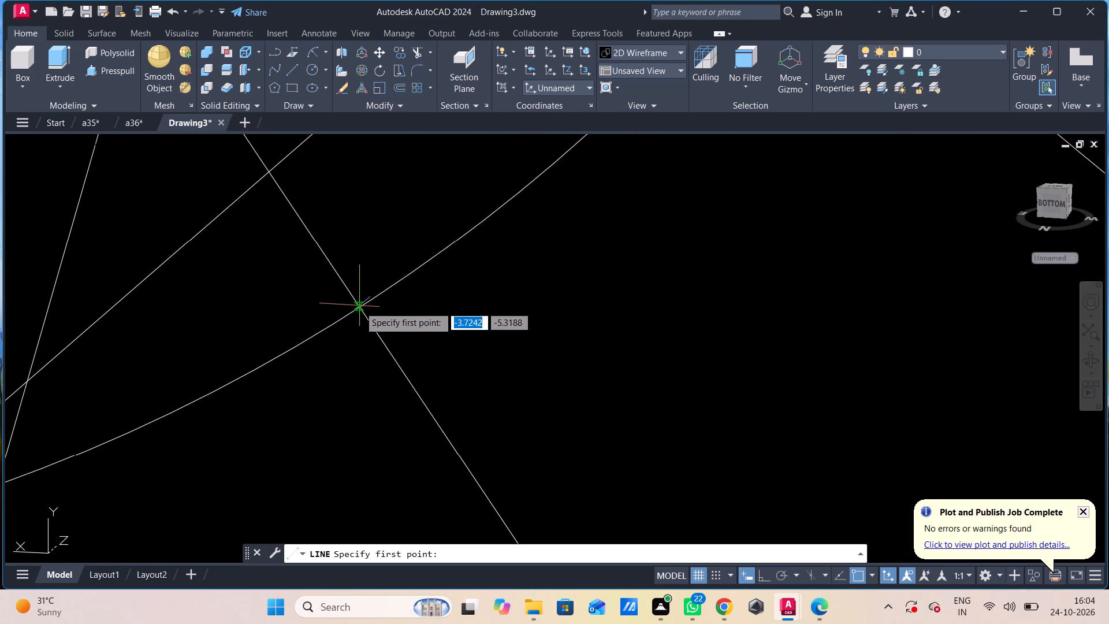
pyautogui.click(359, 306)
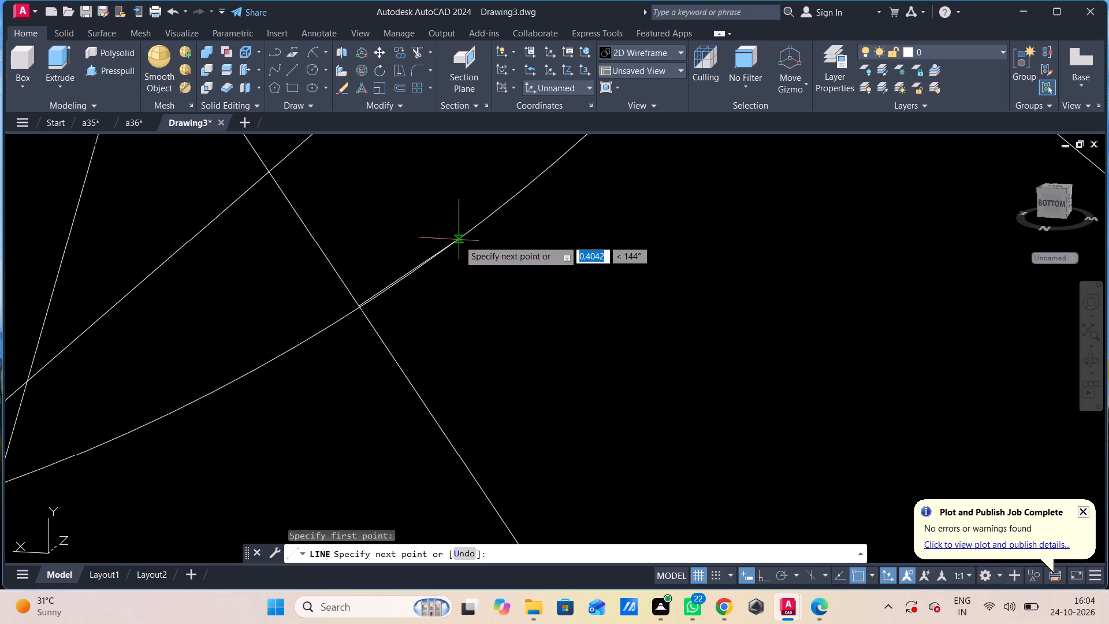
pyautogui.press('2')
pyautogui.press('Return')
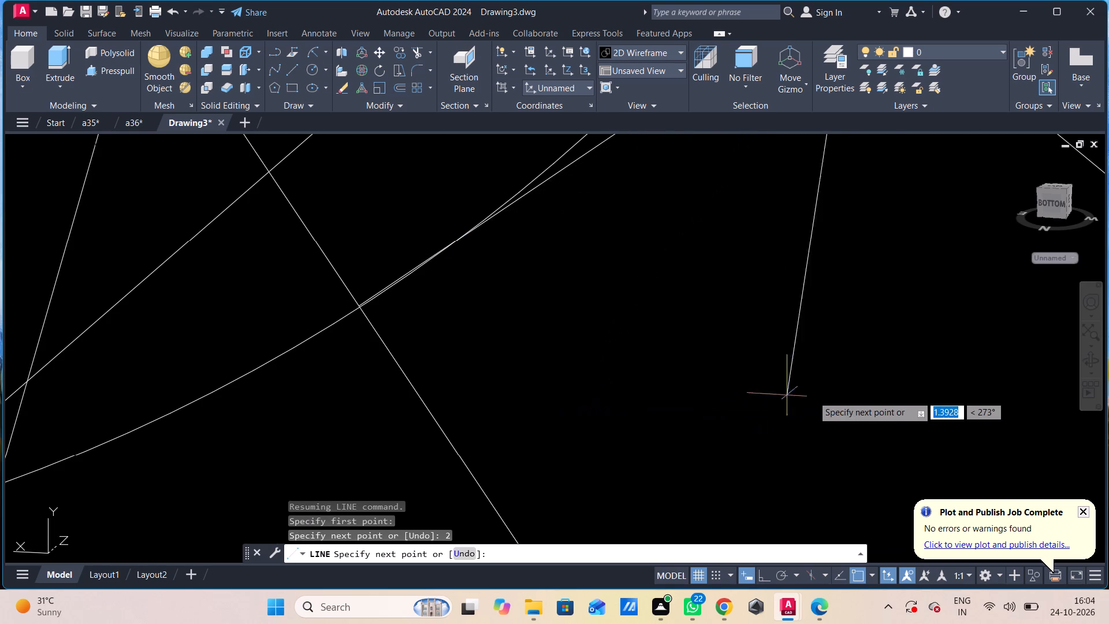
pyautogui.scroll(-1, 813, 396)
pyautogui.scroll(-1, 765, 413)
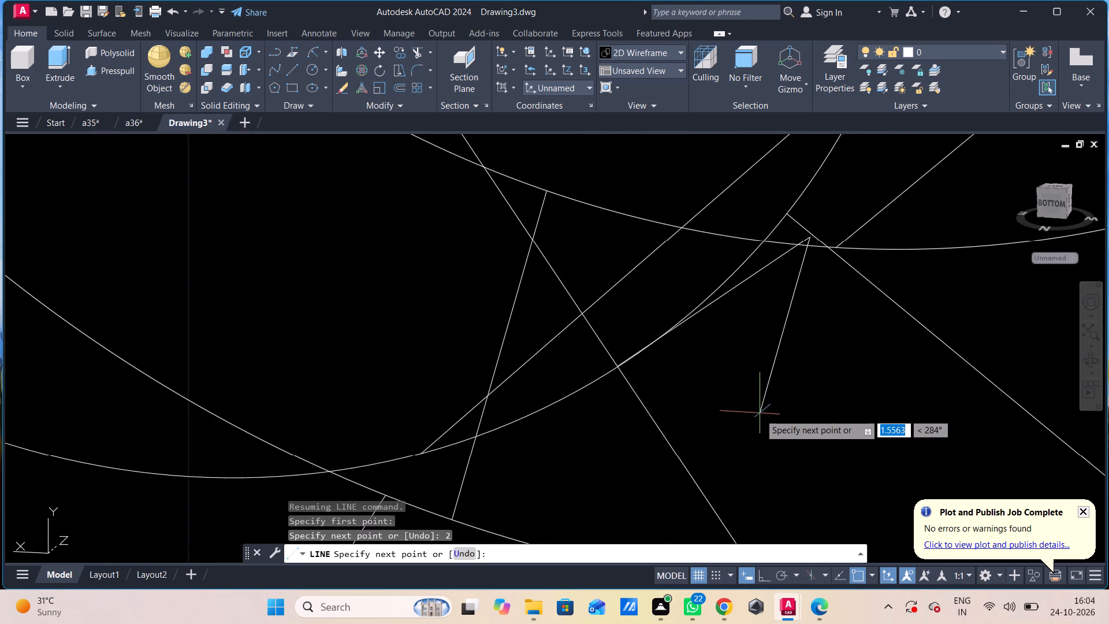
pyautogui.hotkey('ctrl', 'z')
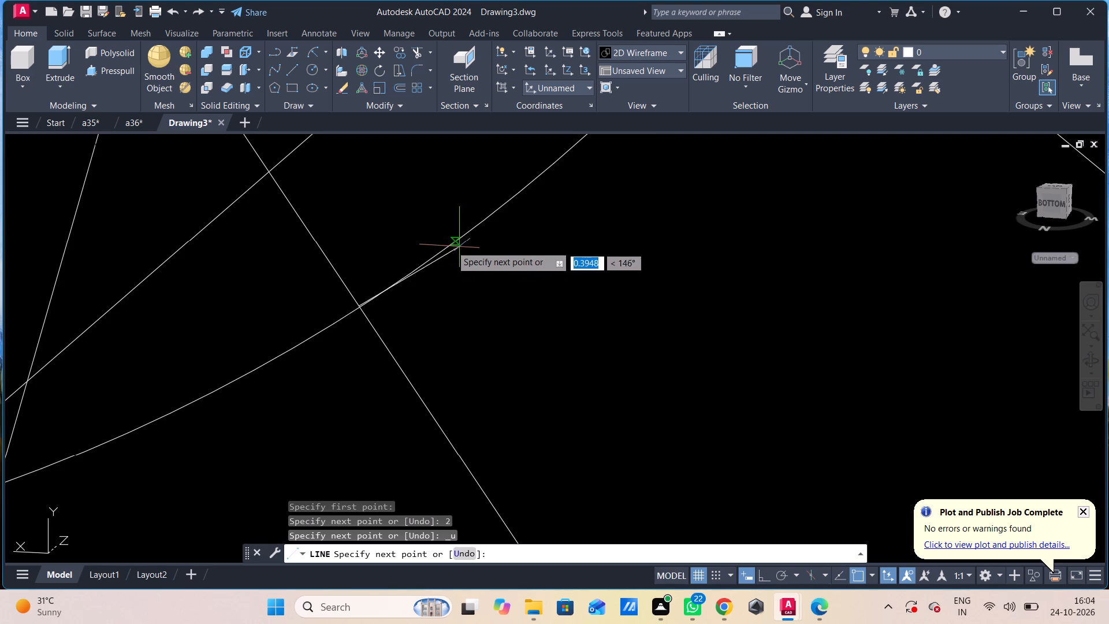
pyautogui.press('2')
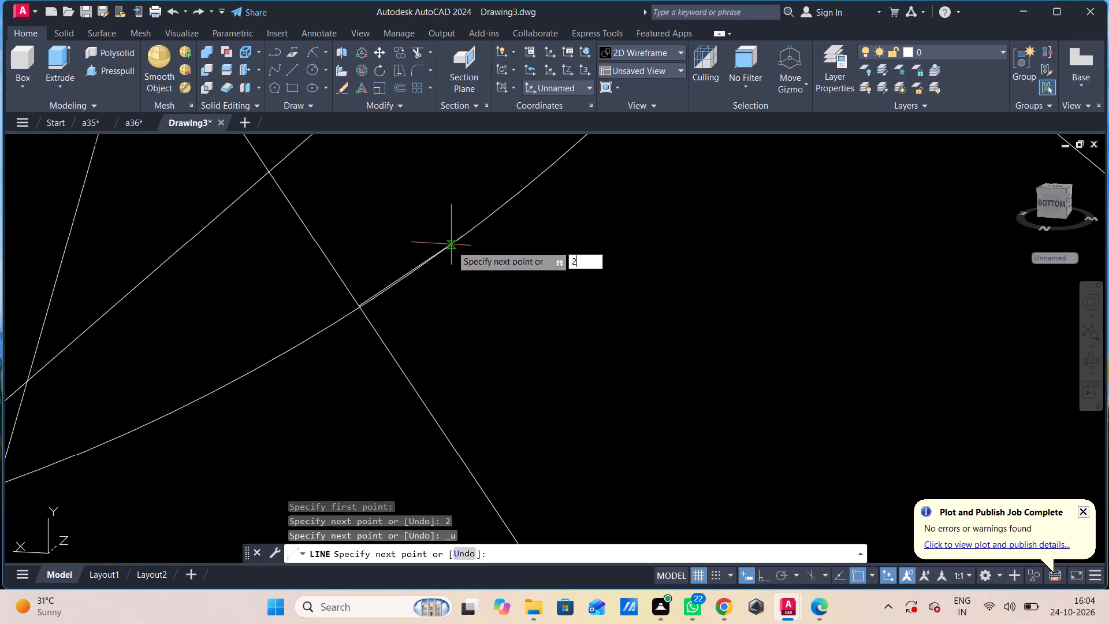
pyautogui.press('Return')
pyautogui.scroll(-2, 537, 380)
pyautogui.scroll(-1, 561, 419)
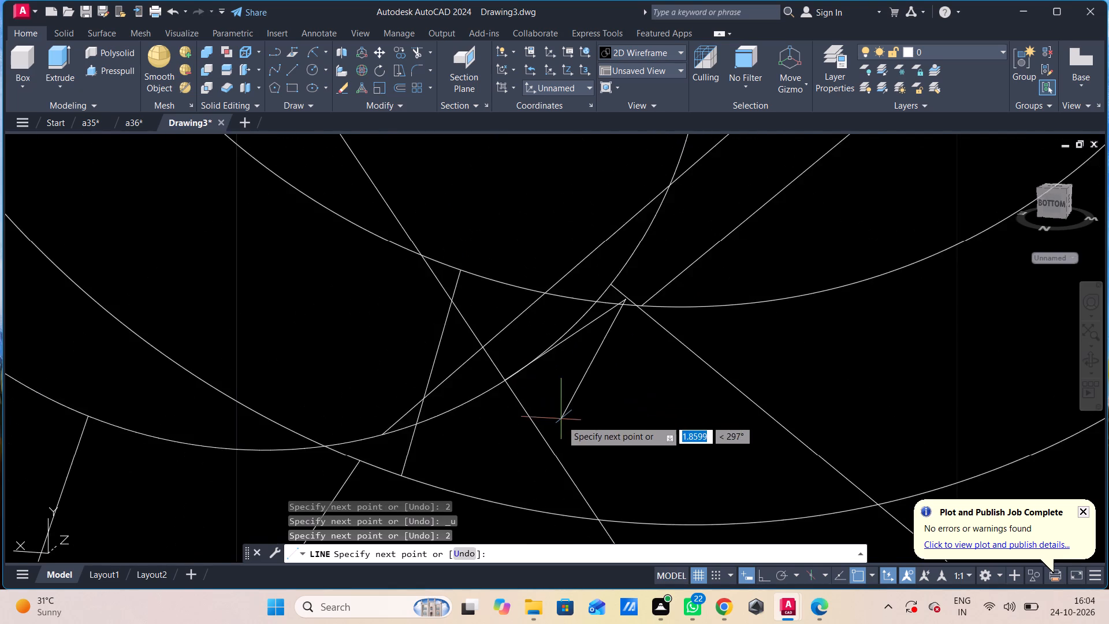
pyautogui.scroll(-1, 563, 423)
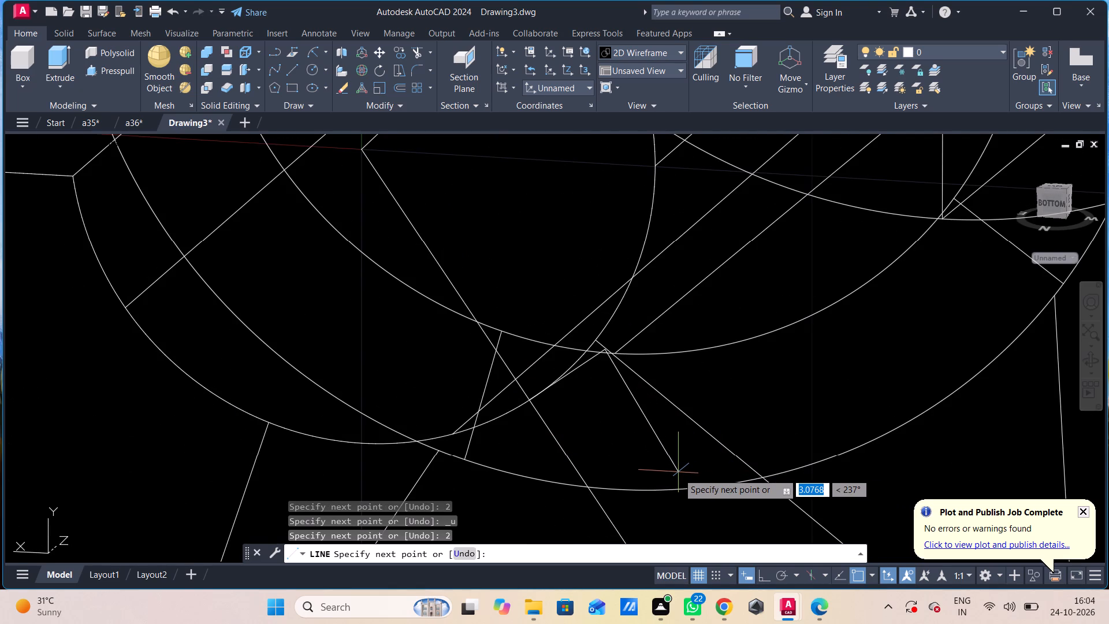
pyautogui.press('Escape')
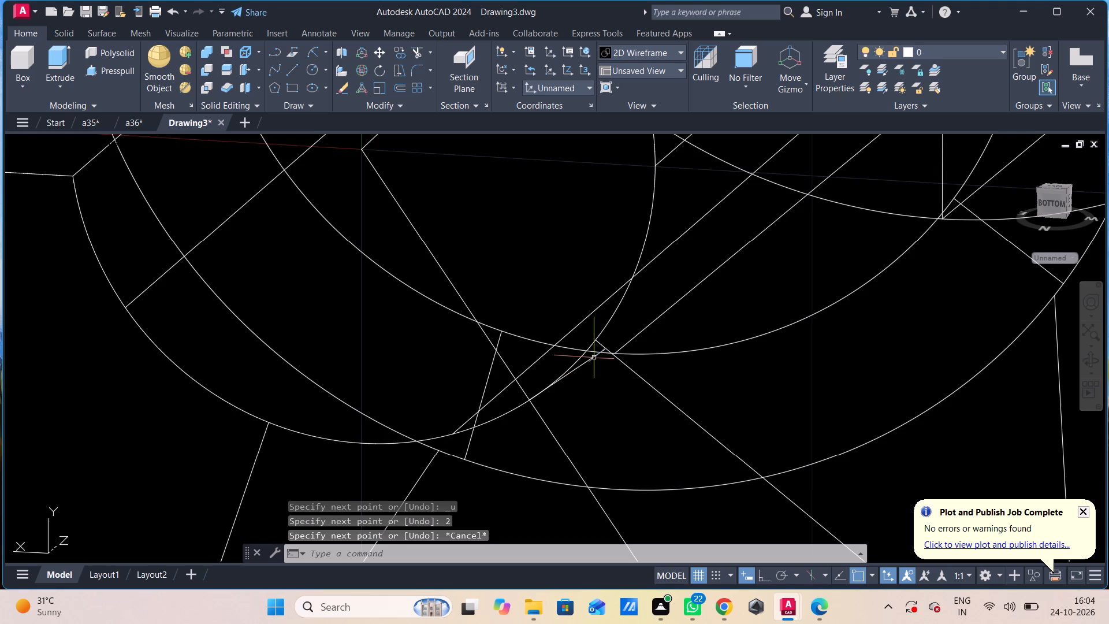
# Move the inner 2-unit line by its midpoint onto the crossing of the 235° centreline and the hole's circle.
pyautogui.click(594, 358)
pyautogui.click(569, 373)
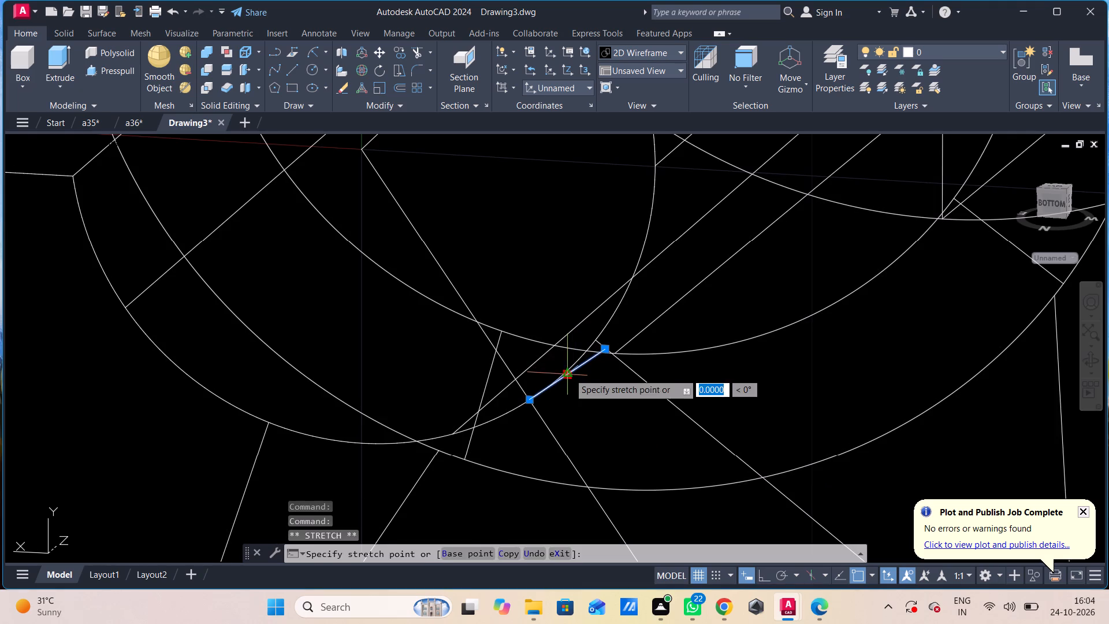
pyautogui.click(529, 404)
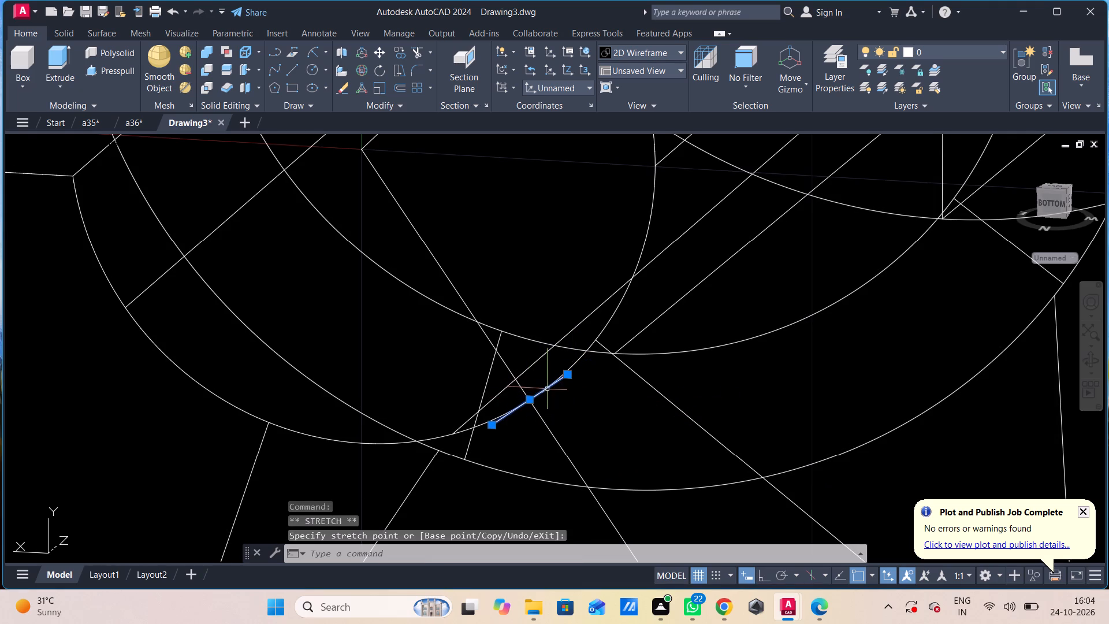
pyautogui.press('`')
pyautogui.press('Escape')
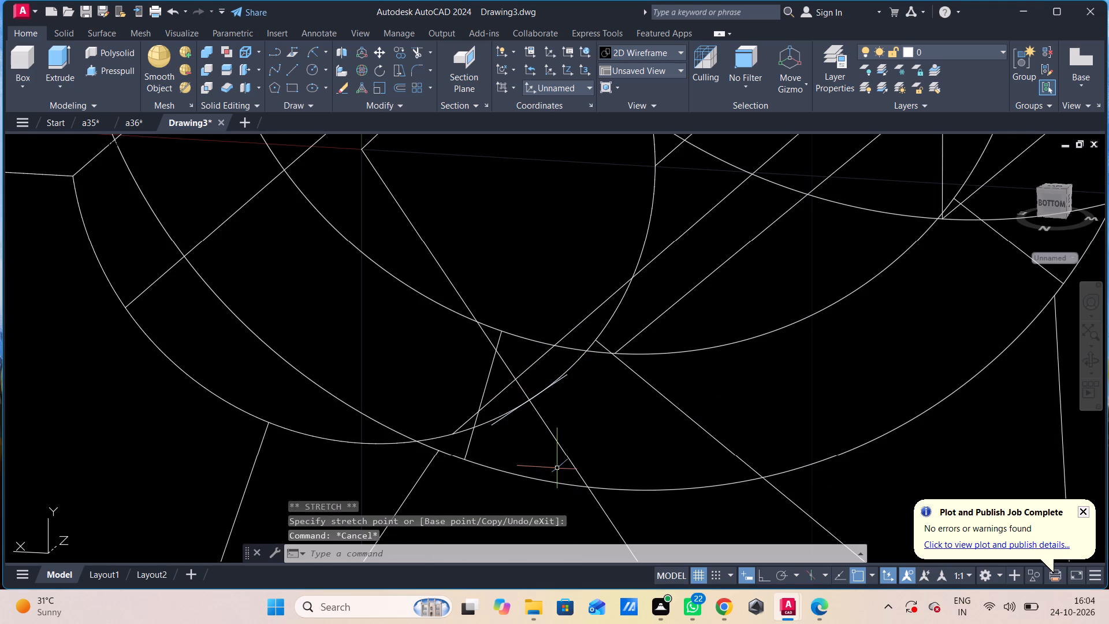
# Draw the first slot side, about 15.7 units at 235°, from the hole's circle beside the inner segment to the matching end of the outer segment.
pyautogui.press('l')
pyautogui.press('Return')
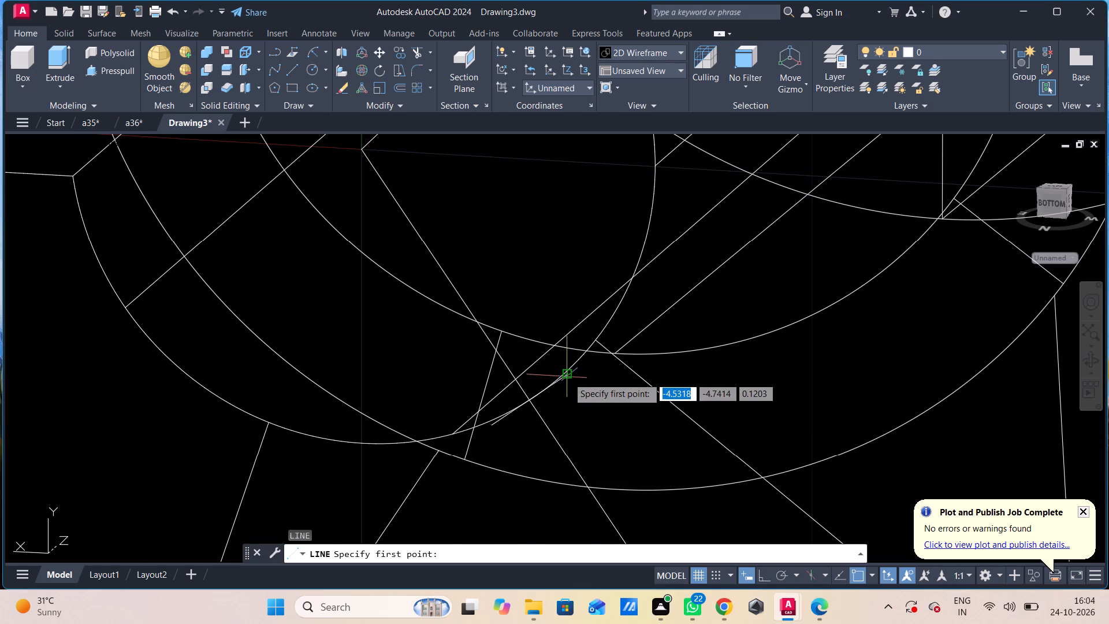
pyautogui.scroll(3, 568, 377)
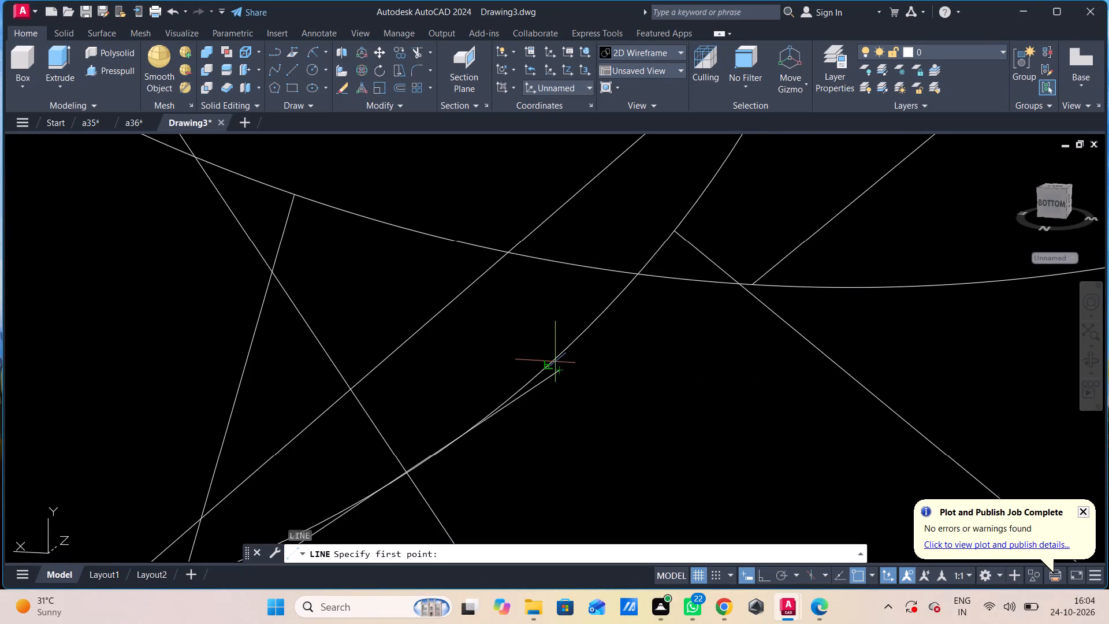
pyautogui.click(555, 362)
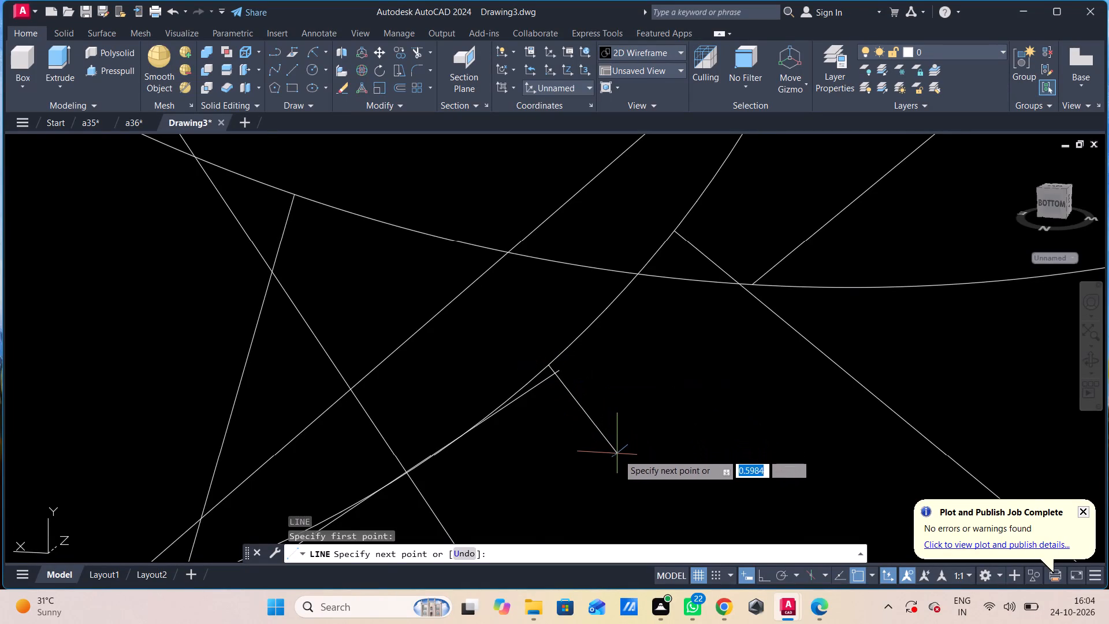
pyautogui.scroll(-4, 621, 454)
pyautogui.moveTo(624, 464); pyautogui.dragTo(526, 104, button='middle')
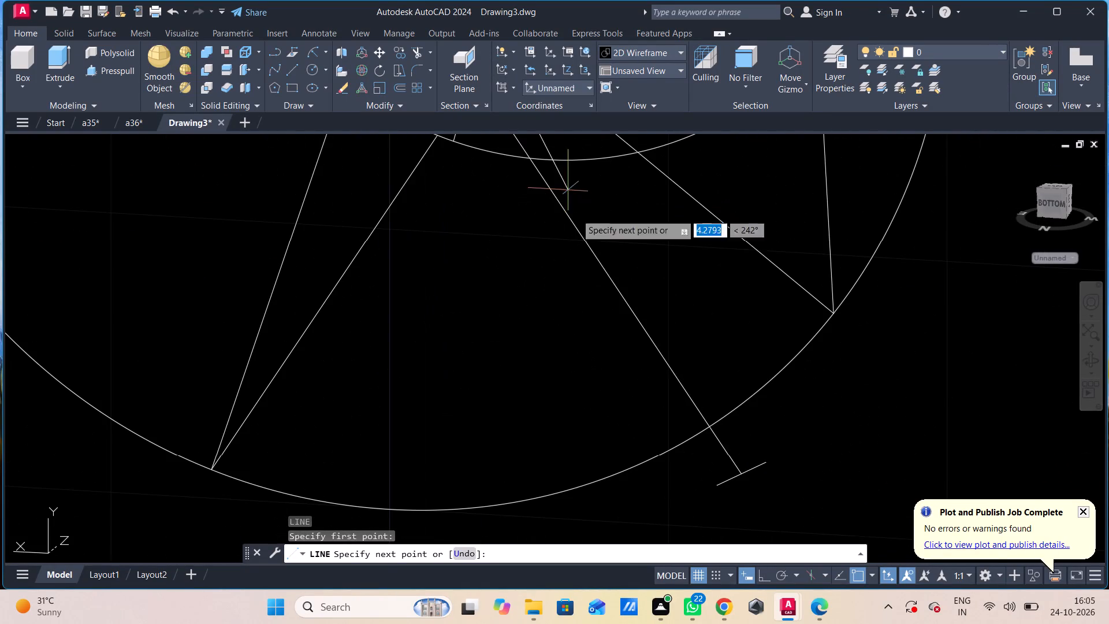
pyautogui.click(769, 465)
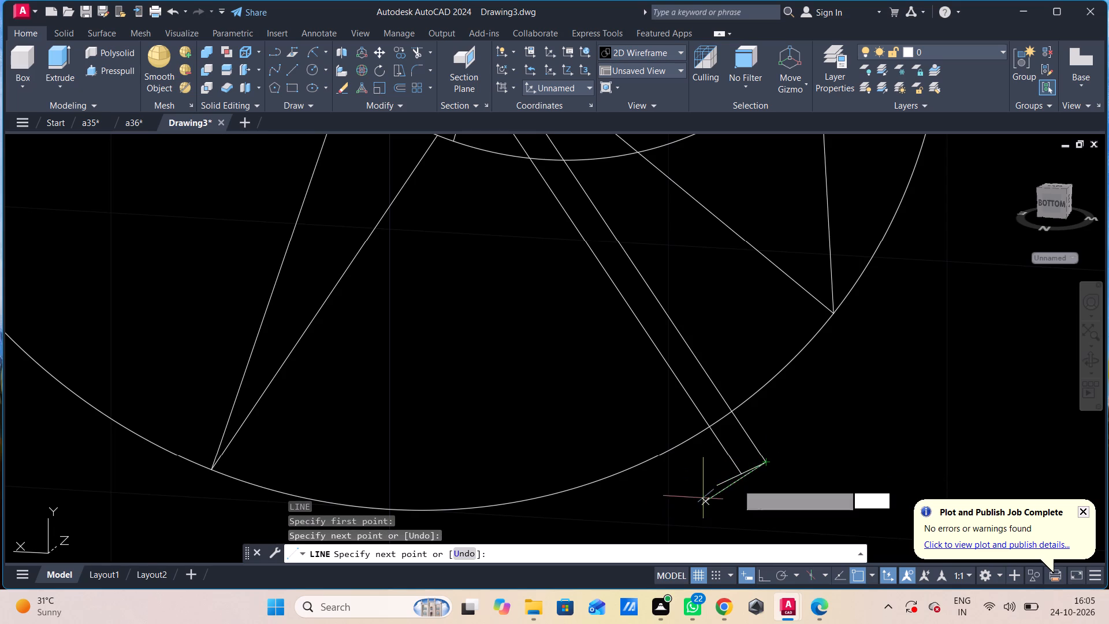
pyautogui.press('Escape')
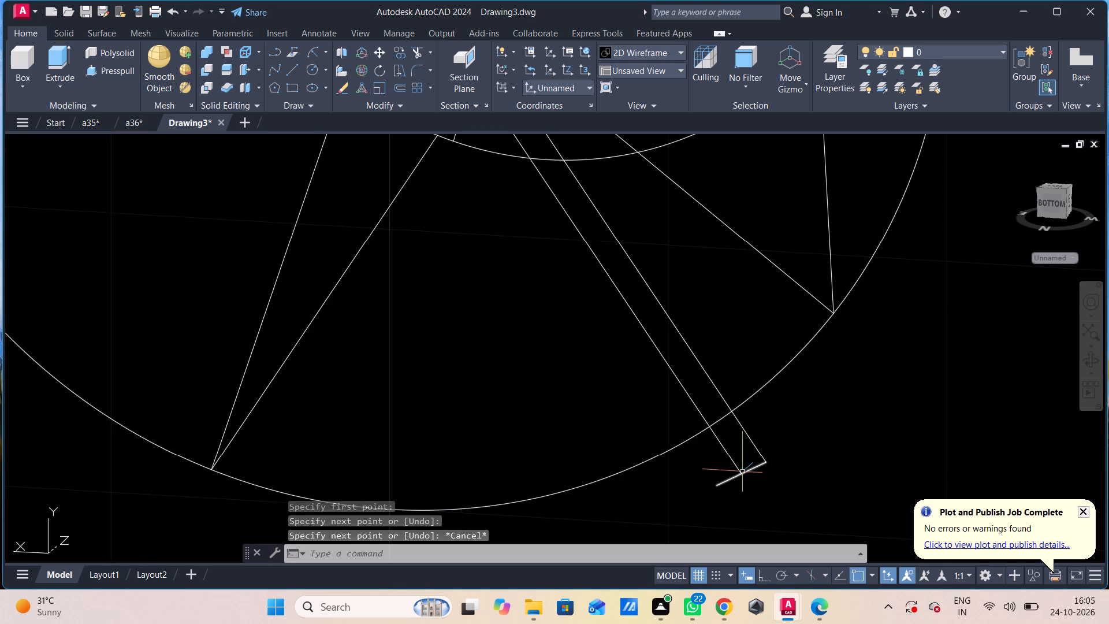
# Draw the second slot side from the free end of the outer segment to the hole's circle beside the inner segment's other end.
pyautogui.press('l')
pyautogui.press('Return')
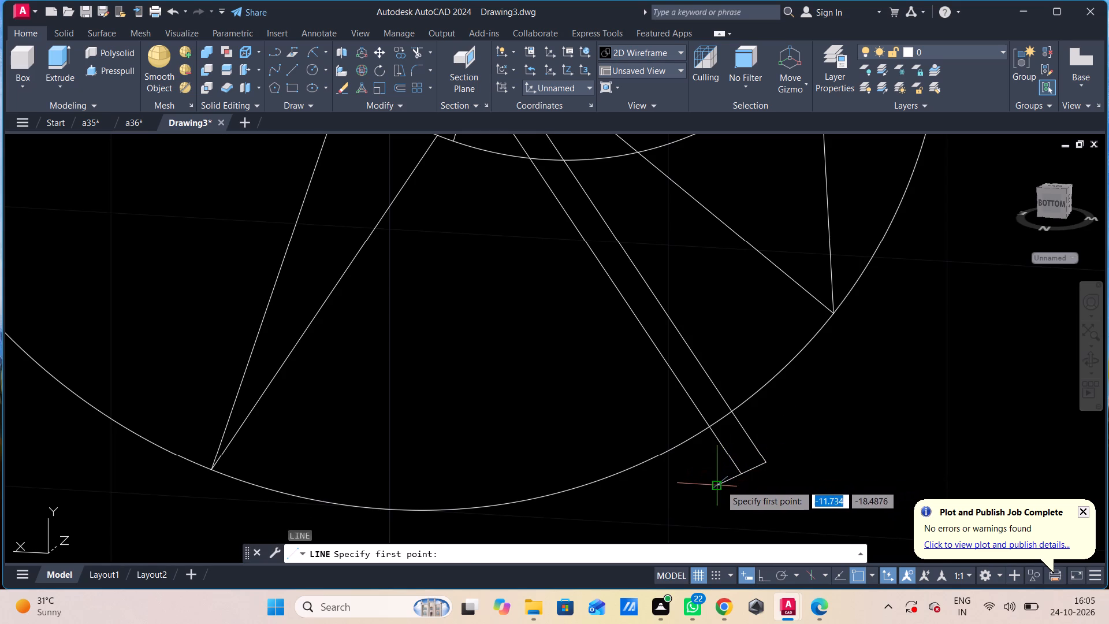
pyautogui.click(720, 485)
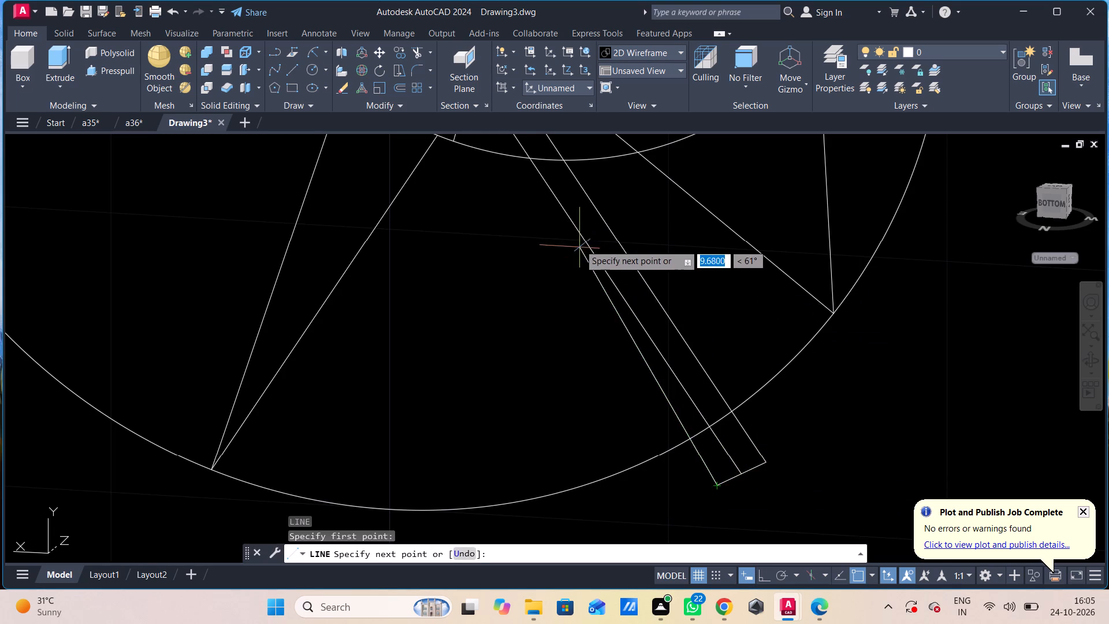
pyautogui.scroll(-1, 575, 229)
pyautogui.moveTo(571, 231); pyautogui.dragTo(629, 486, button='middle')
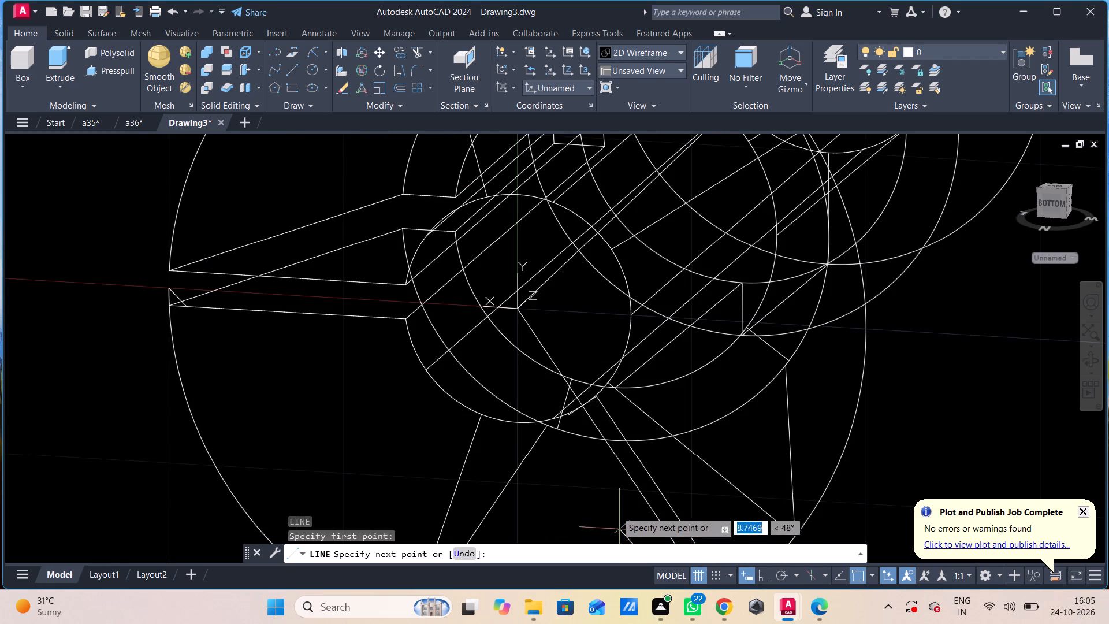
pyautogui.scroll(3, 570, 412)
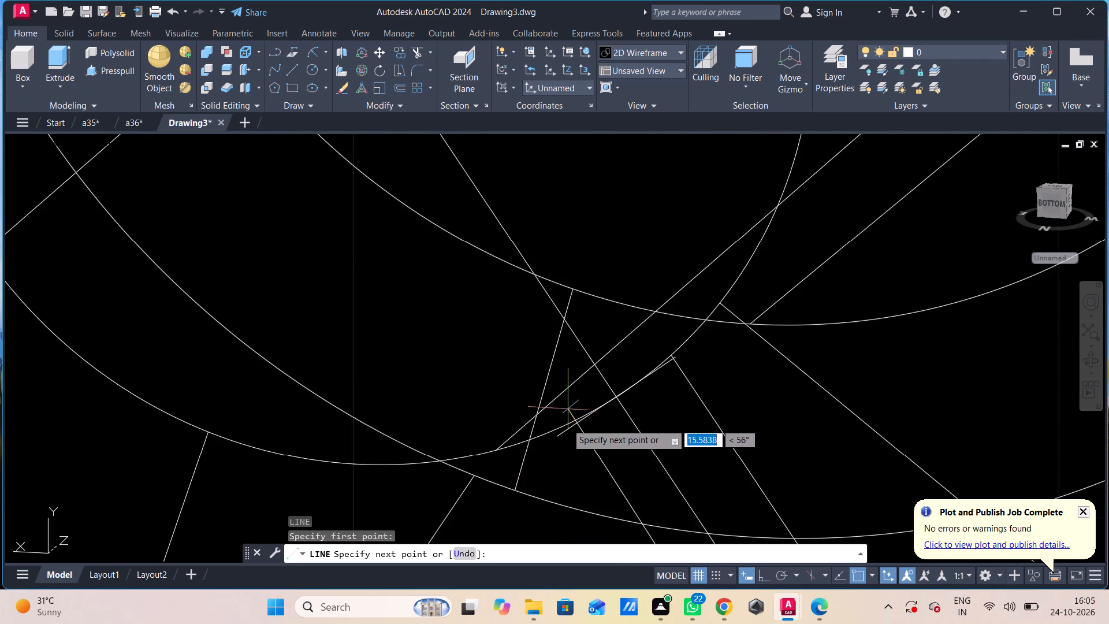
pyautogui.scroll(2, 555, 450)
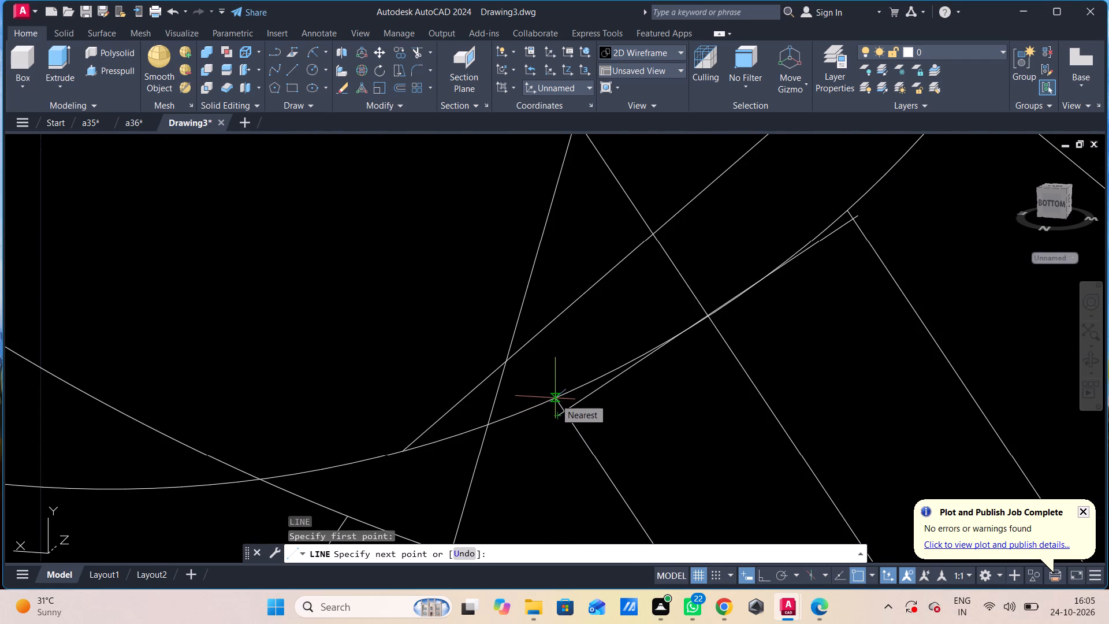
pyautogui.click(555, 399)
pyautogui.press('Escape')
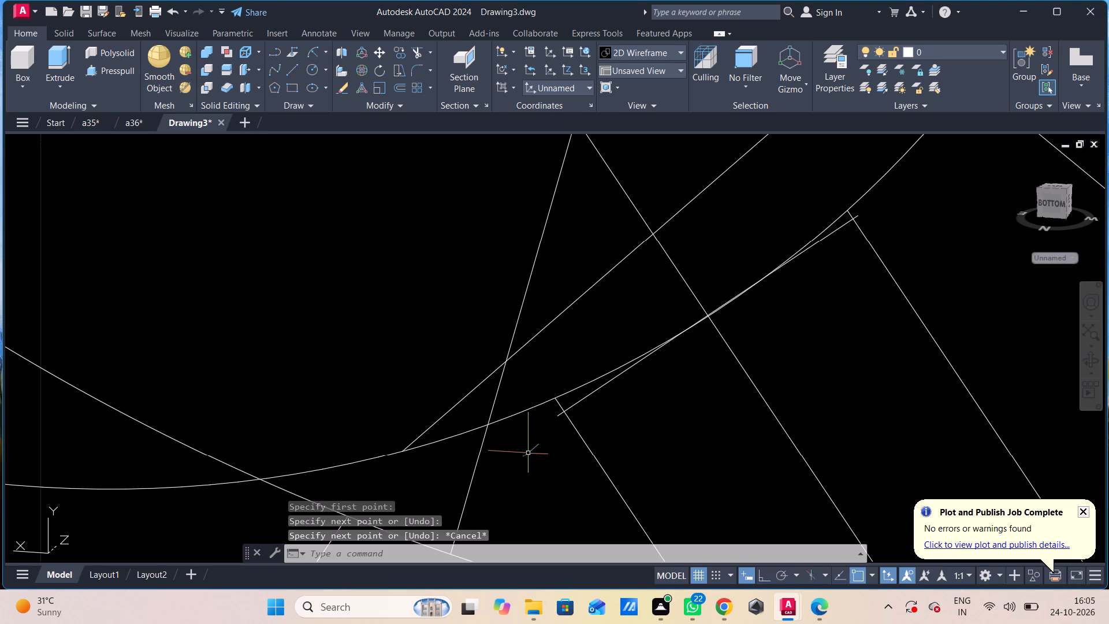
# Delete the inner 2-unit construction line and the 235° centreline from the angled slot profile.
pyautogui.click(578, 404)
pyautogui.scroll(-2, 604, 418)
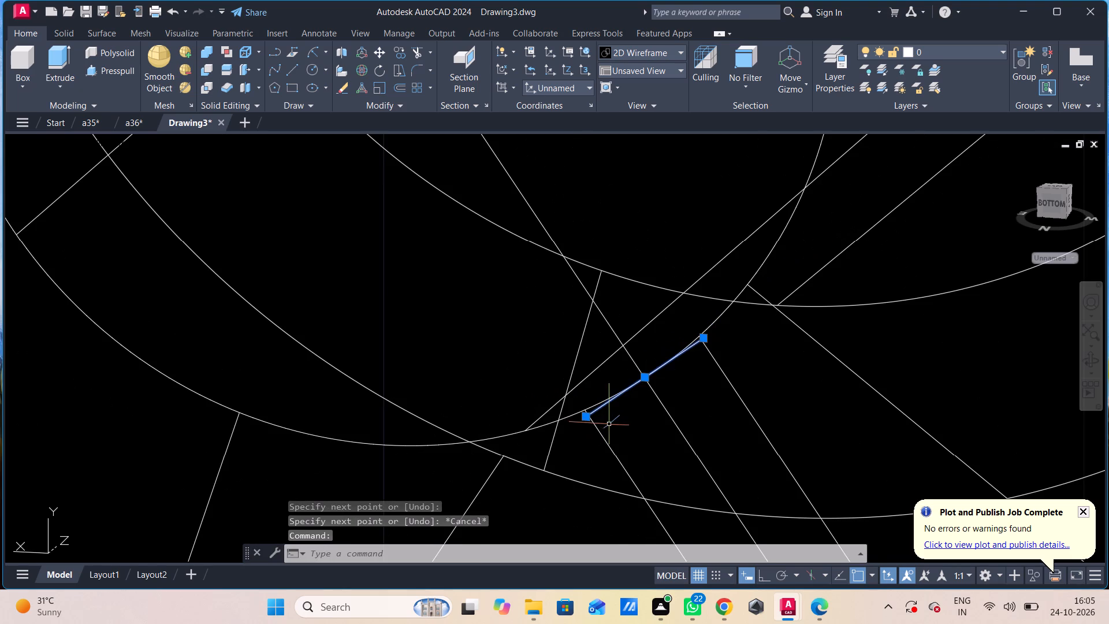
pyautogui.click(675, 405)
pyautogui.click(659, 415)
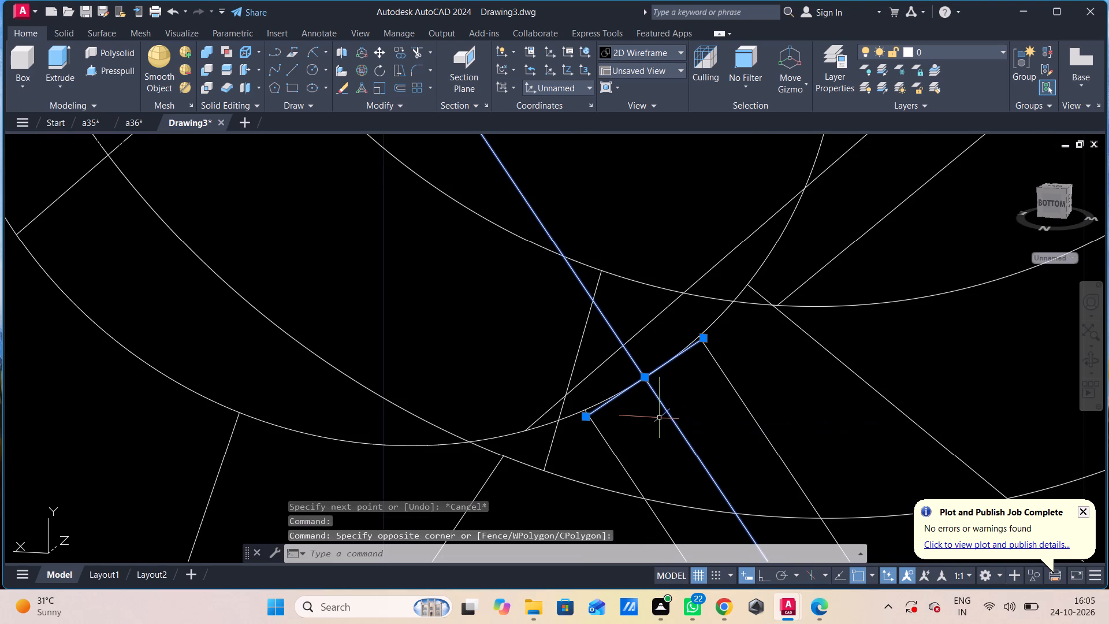
pyautogui.press('Delete')
pyautogui.scroll(-2, 663, 446)
pyautogui.moveTo(663, 449); pyautogui.dragTo(649, 261, button='middle')
pyautogui.scroll(-1, 694, 361)
pyautogui.moveTo(694, 318); pyautogui.dragTo(693, 278, button='middle')
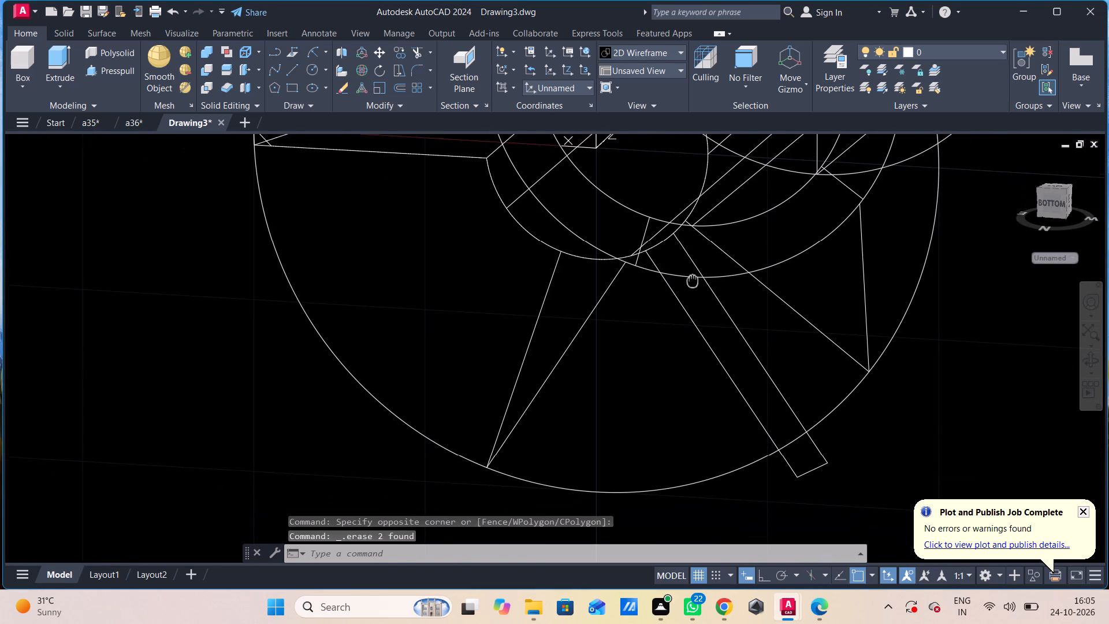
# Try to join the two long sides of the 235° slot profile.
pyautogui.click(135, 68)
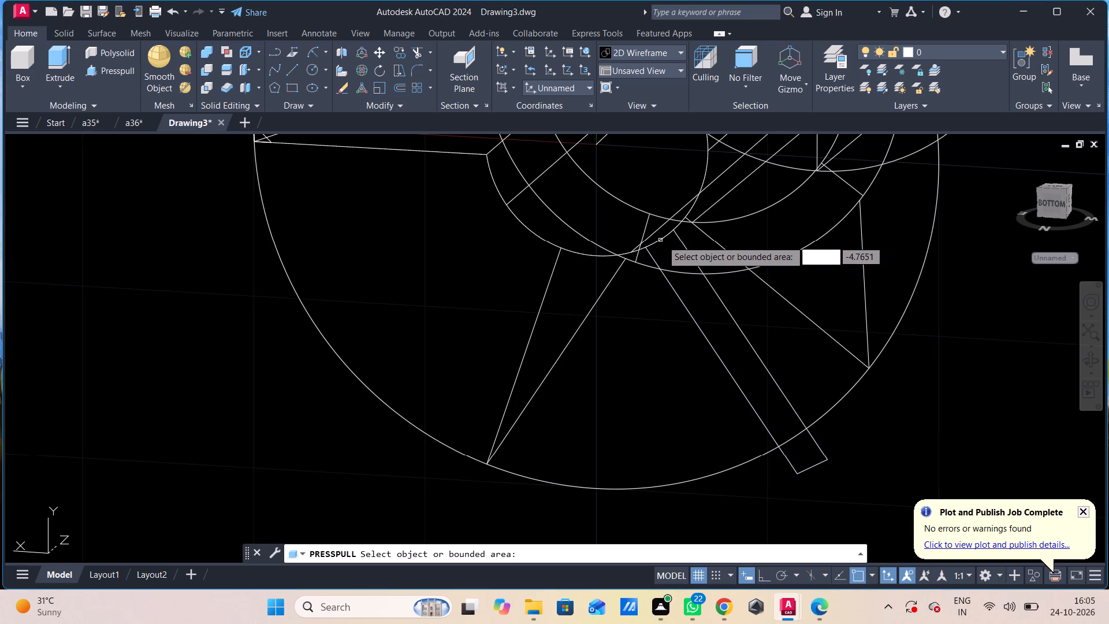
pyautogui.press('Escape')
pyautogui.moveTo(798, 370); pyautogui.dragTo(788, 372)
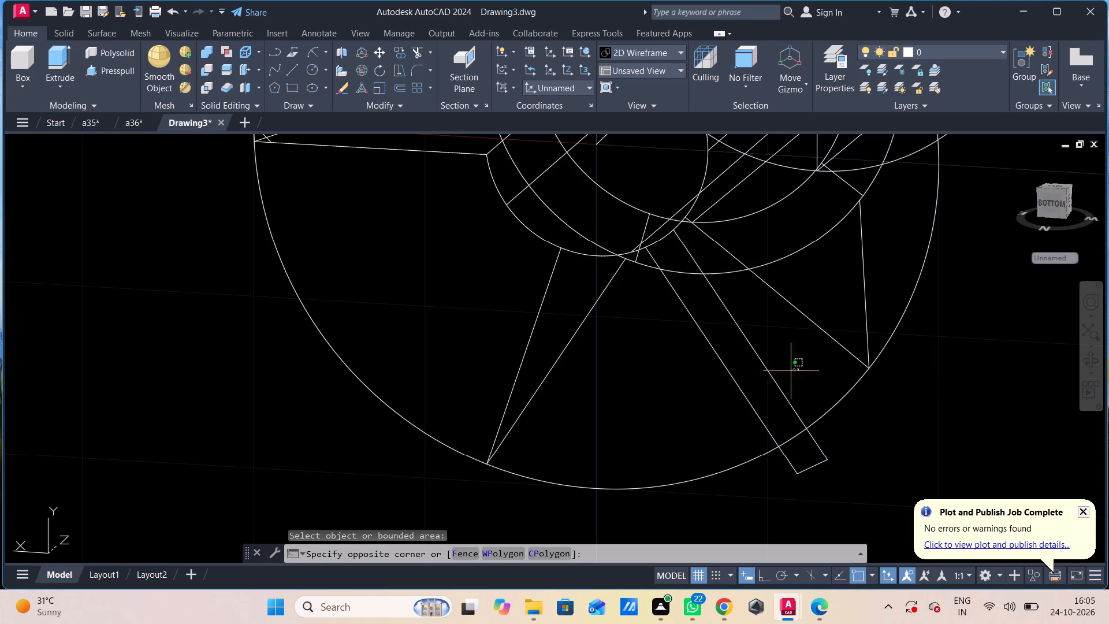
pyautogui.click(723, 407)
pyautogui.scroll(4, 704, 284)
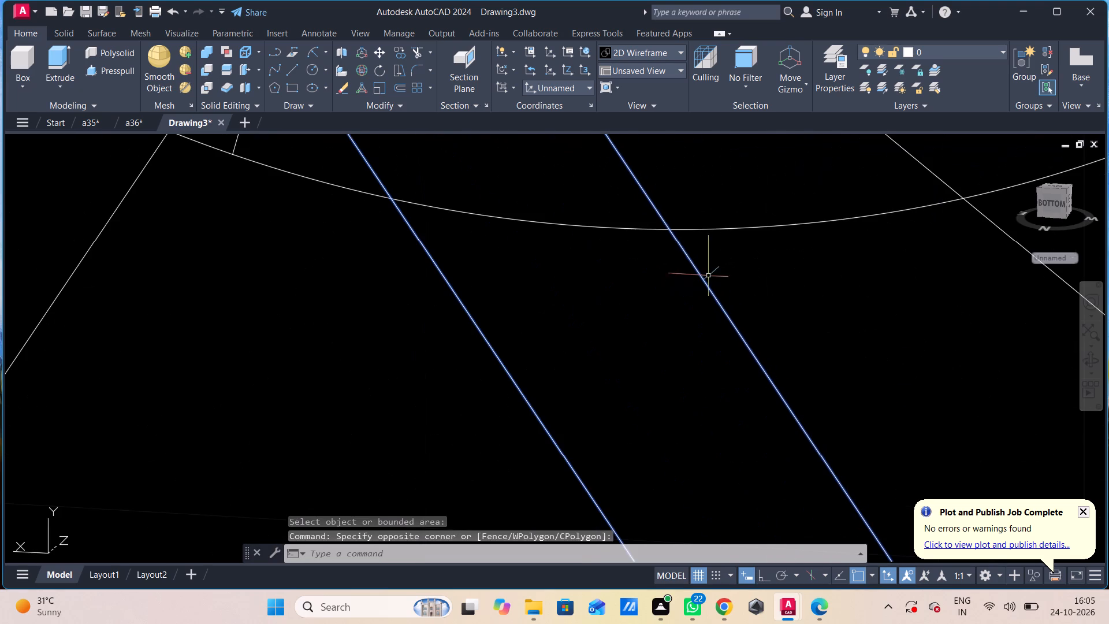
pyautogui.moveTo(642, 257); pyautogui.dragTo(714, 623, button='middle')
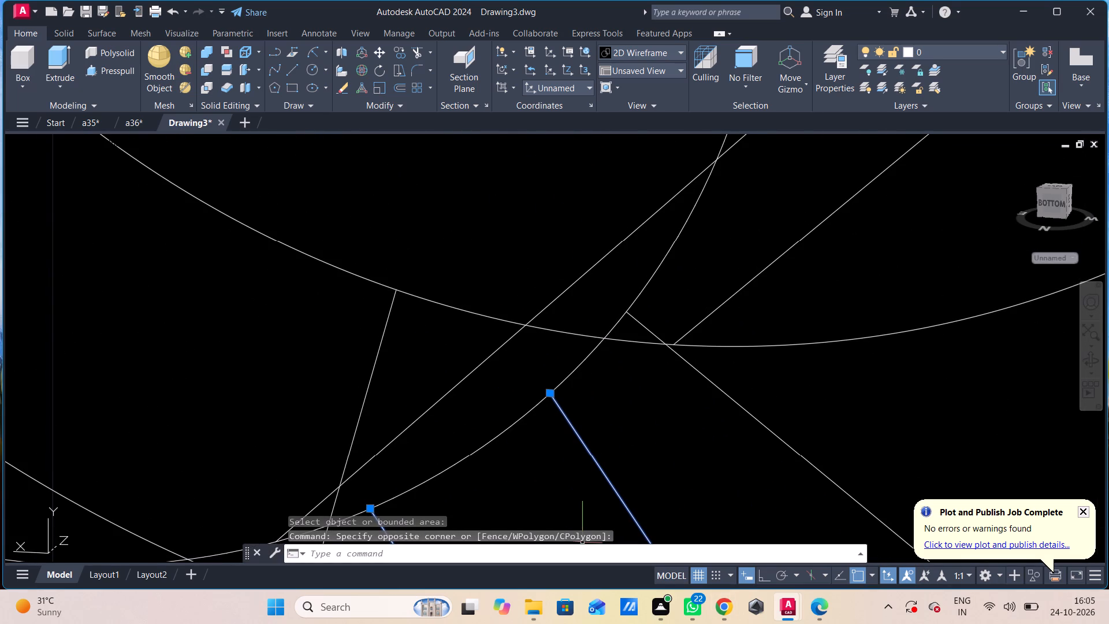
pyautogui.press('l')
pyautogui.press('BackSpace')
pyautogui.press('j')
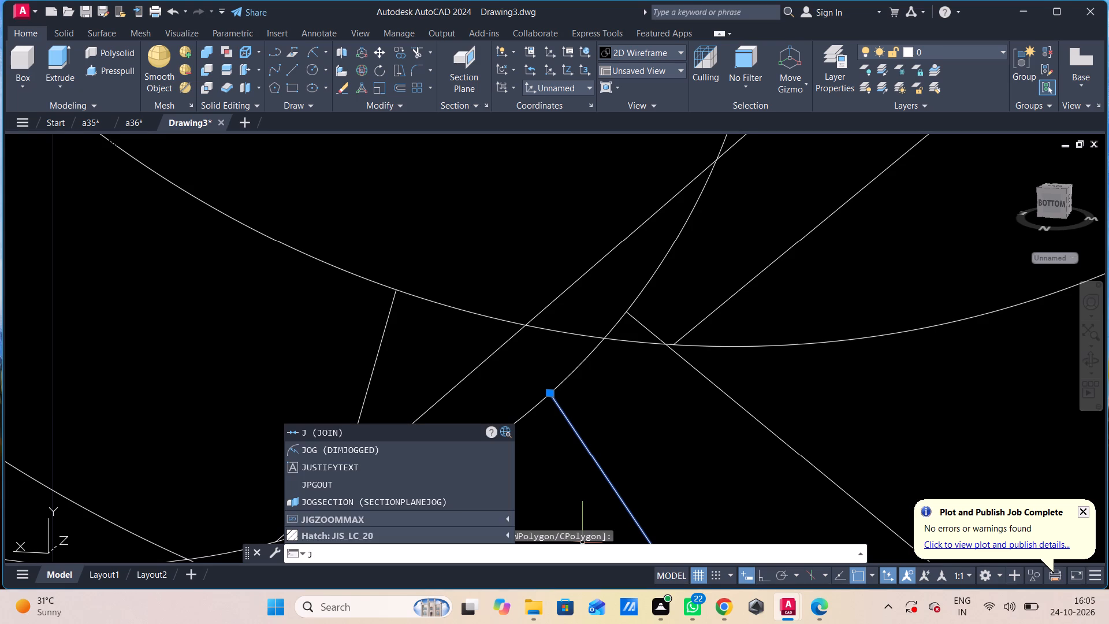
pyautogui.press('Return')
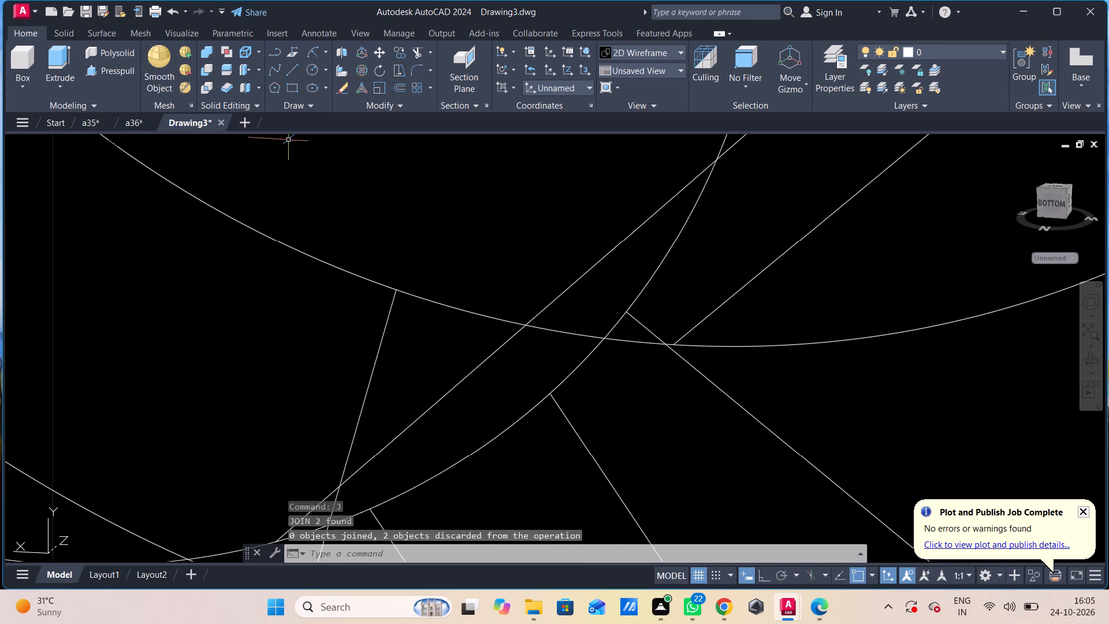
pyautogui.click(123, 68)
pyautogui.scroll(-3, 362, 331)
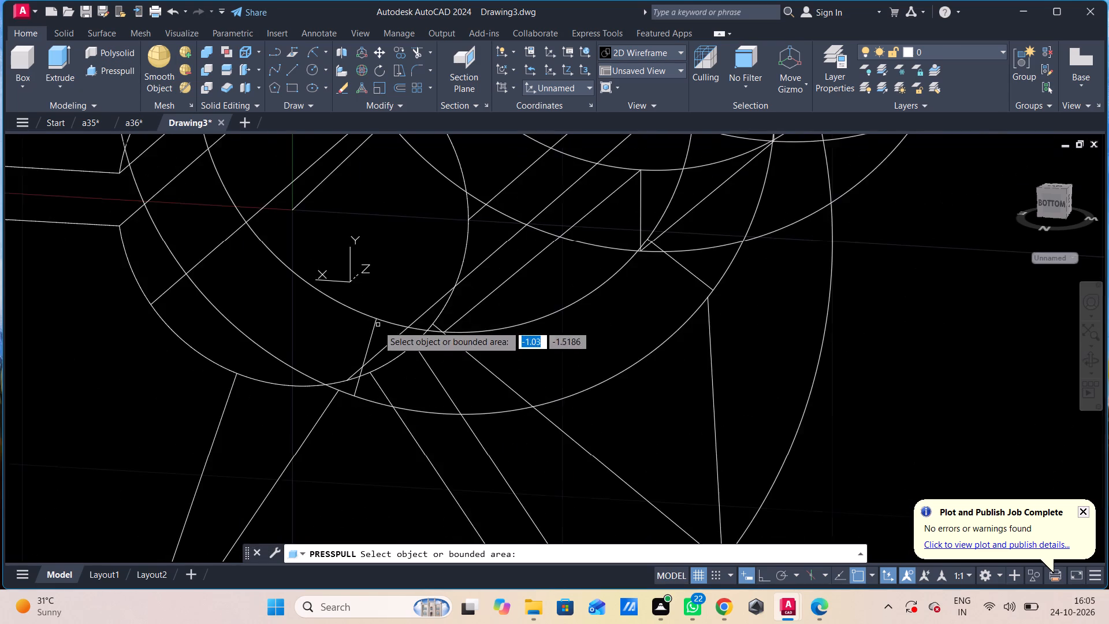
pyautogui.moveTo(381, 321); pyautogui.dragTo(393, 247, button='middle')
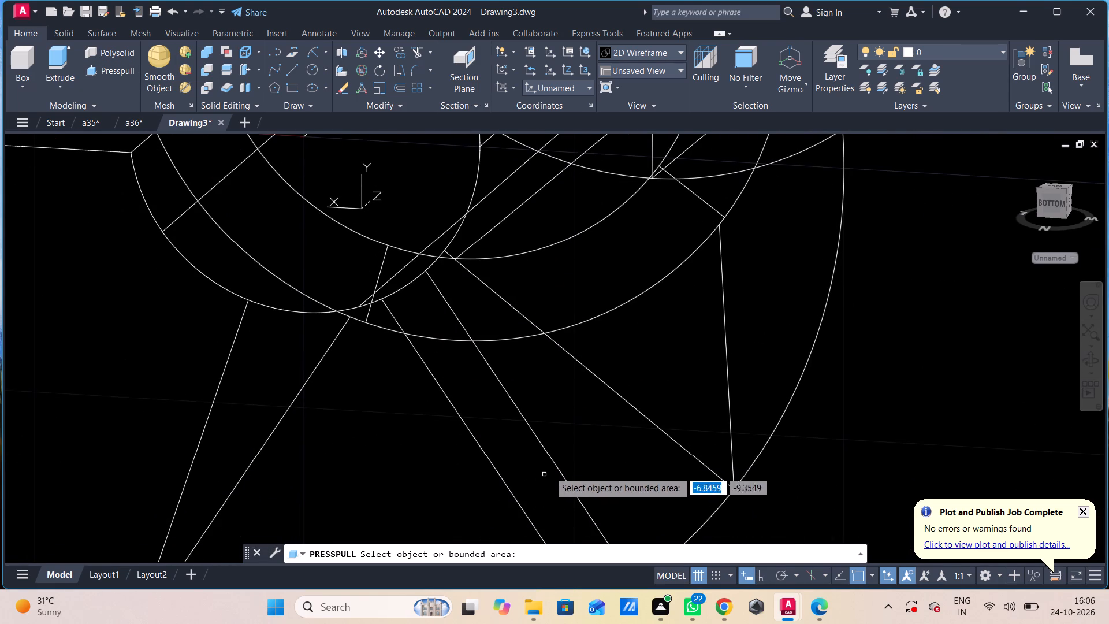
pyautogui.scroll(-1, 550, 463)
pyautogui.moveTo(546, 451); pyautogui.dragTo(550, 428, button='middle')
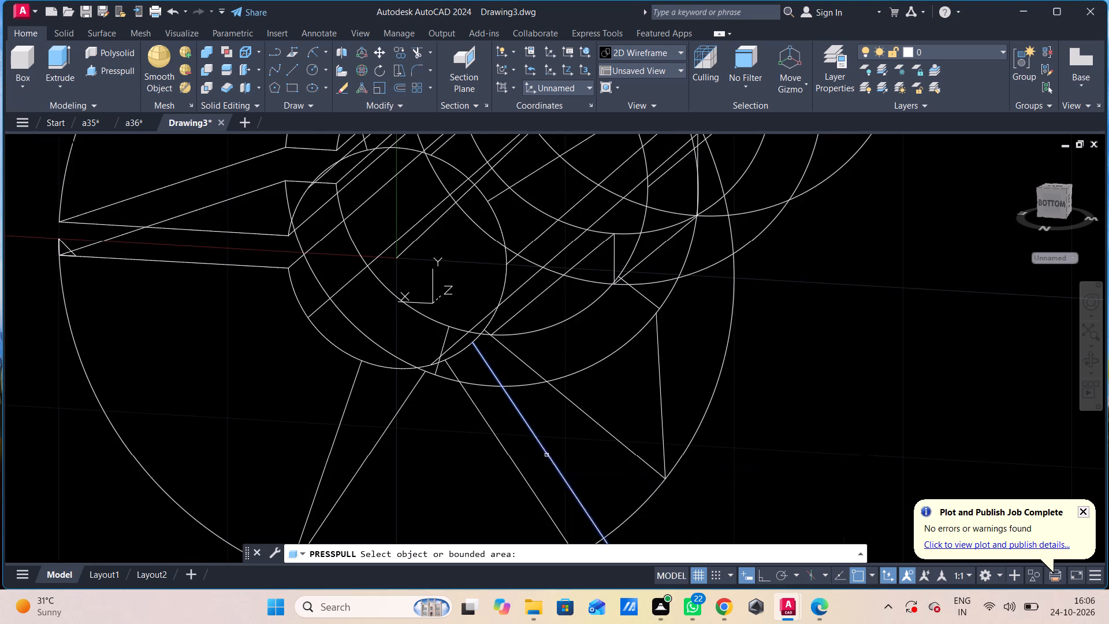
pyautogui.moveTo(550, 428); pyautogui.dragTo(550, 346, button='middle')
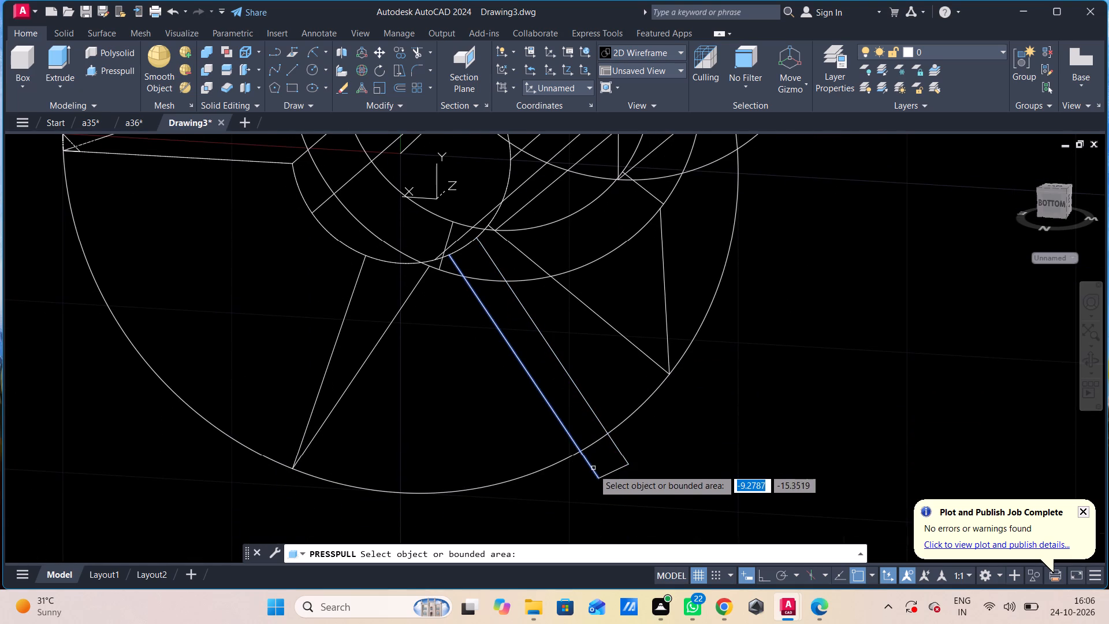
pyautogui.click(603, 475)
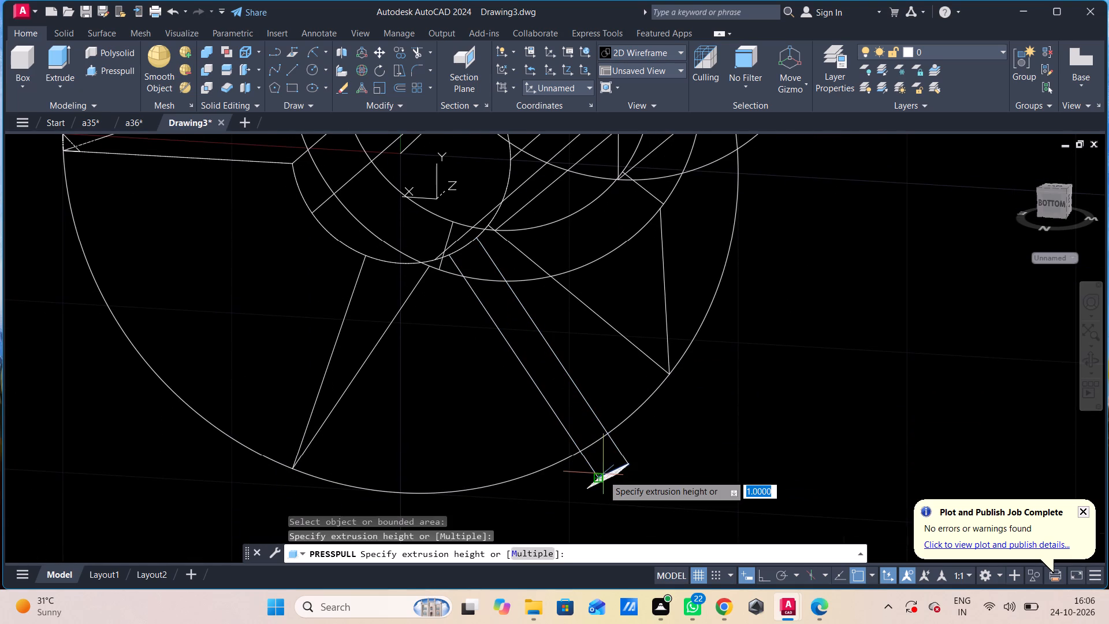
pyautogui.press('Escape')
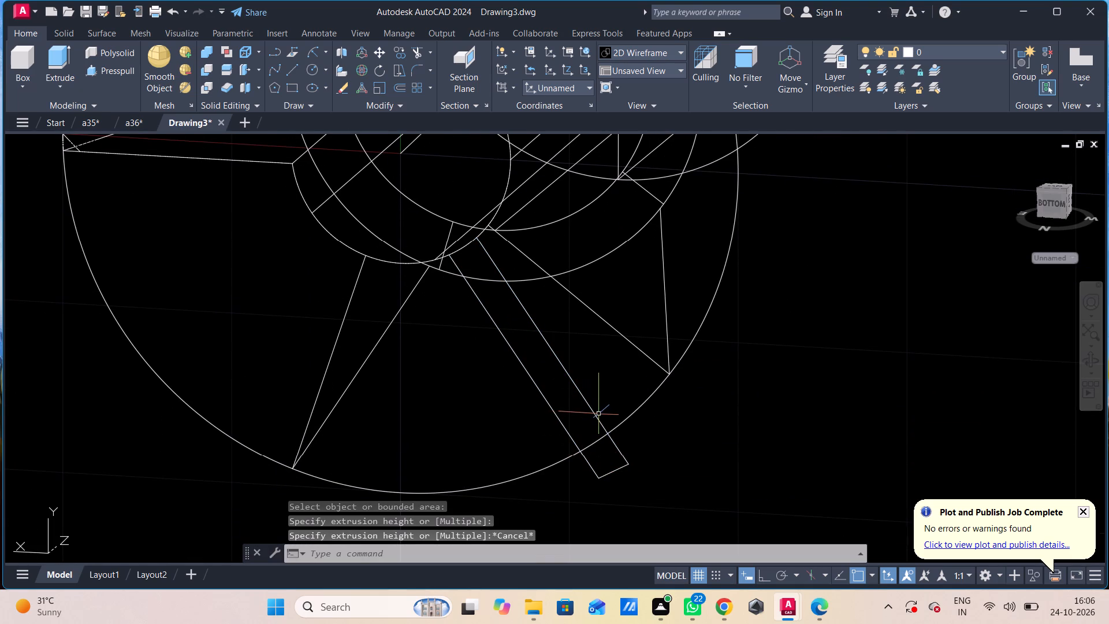
# Draw a line about 2 units long between the inner ends of the slot's two sides to close the profile.
pyautogui.press('l')
pyautogui.press('Return')
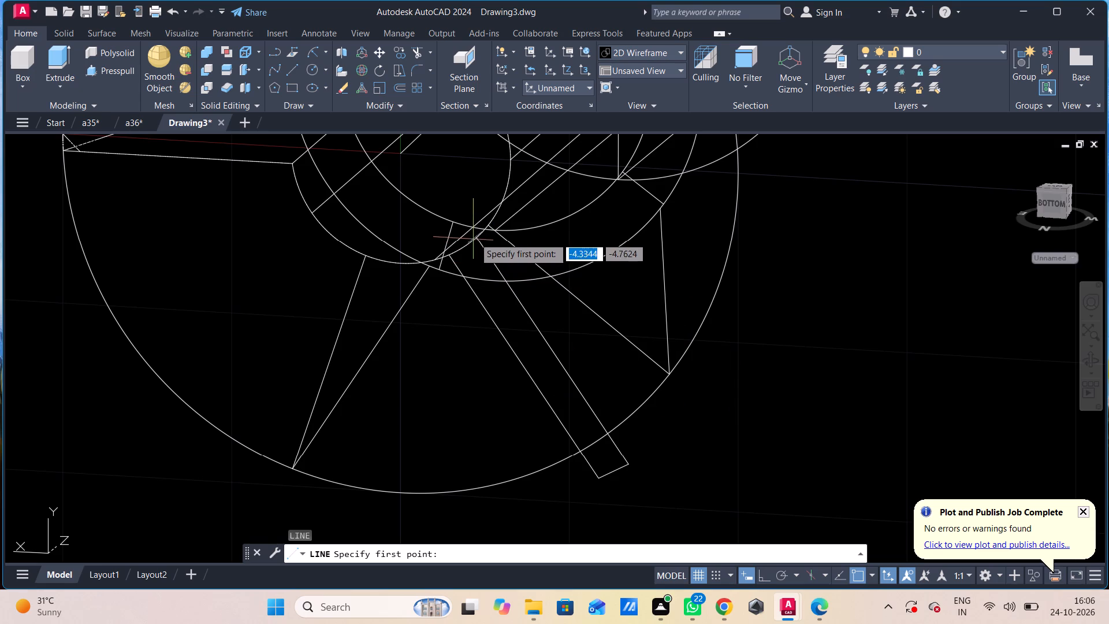
pyautogui.click(475, 237)
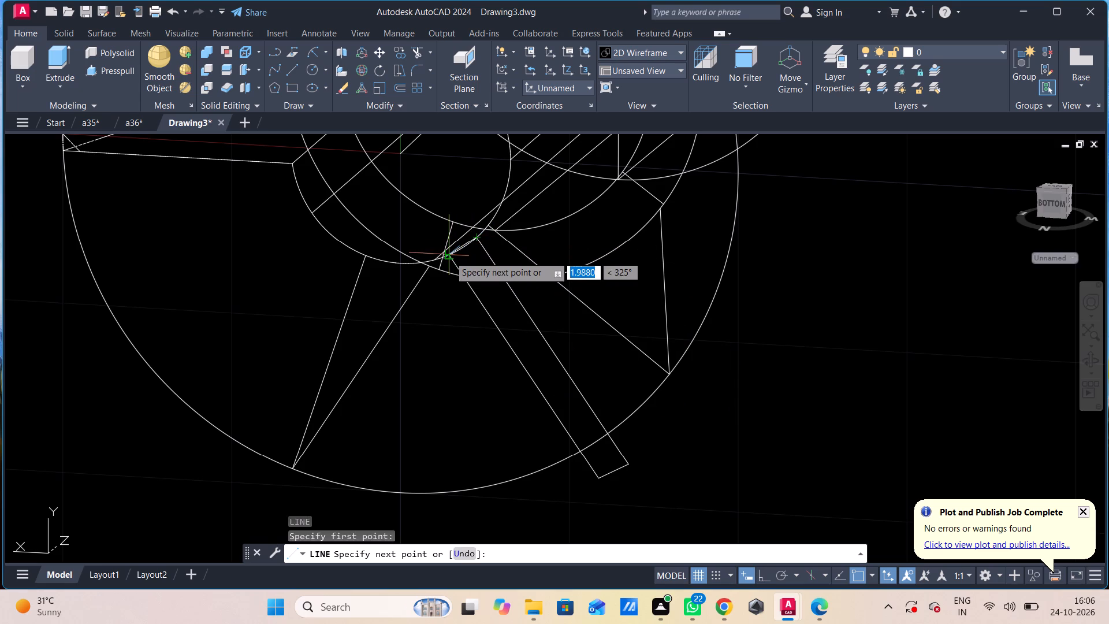
pyautogui.click(449, 256)
pyautogui.press('Escape')
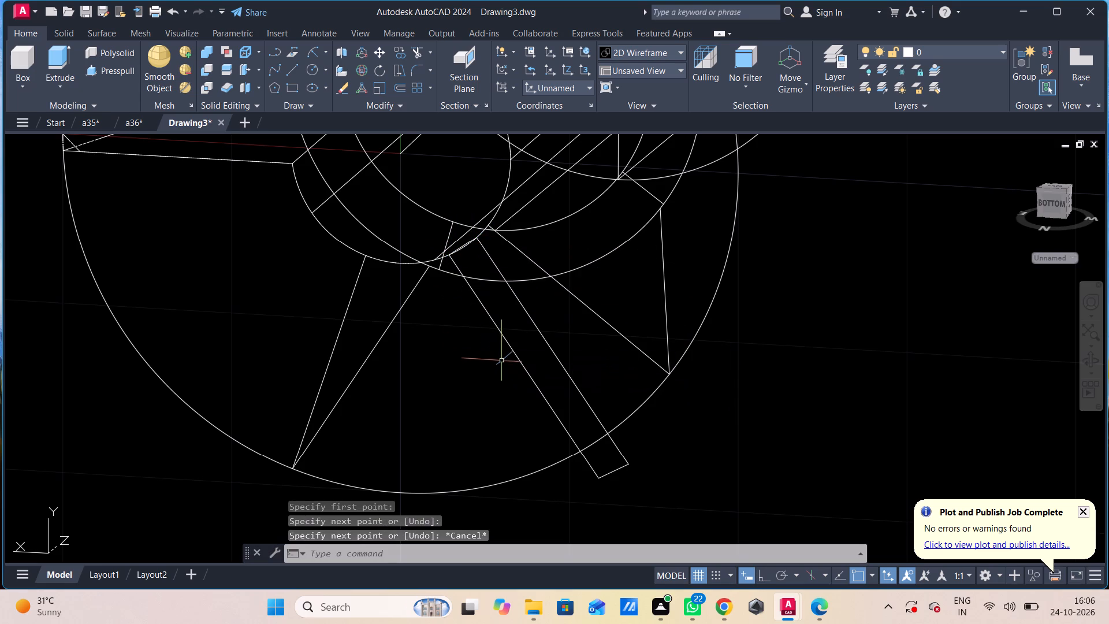
# Join the short inner line, both long sides and the outer segment of the angled slot into one closed profile.
pyautogui.click(466, 246)
pyautogui.click(498, 262)
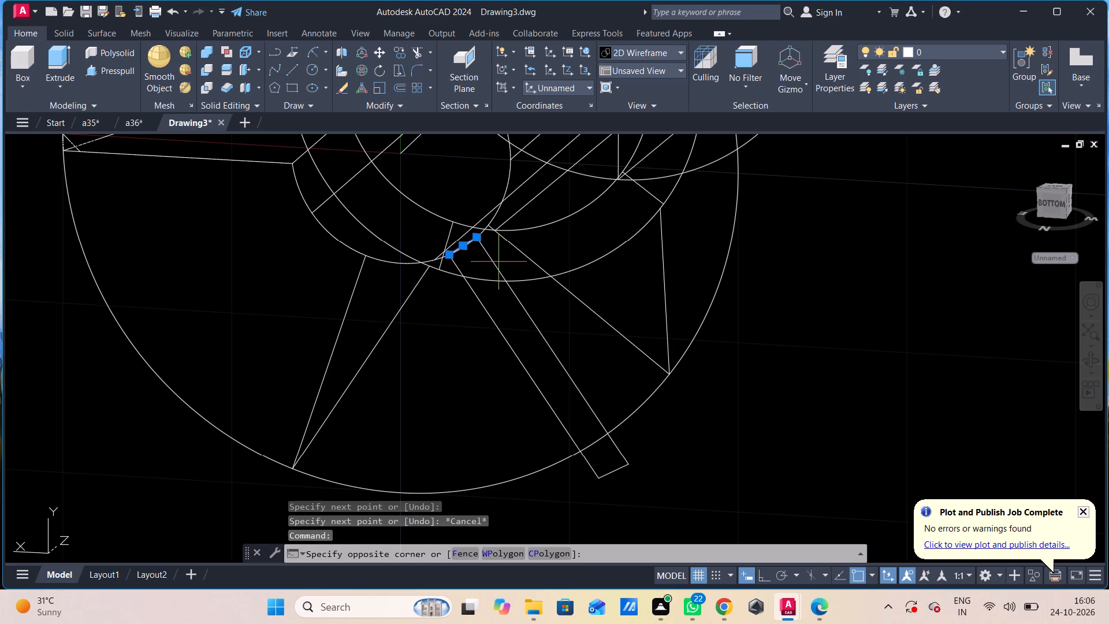
pyautogui.click(486, 267)
pyautogui.click(479, 314)
pyautogui.click(503, 313)
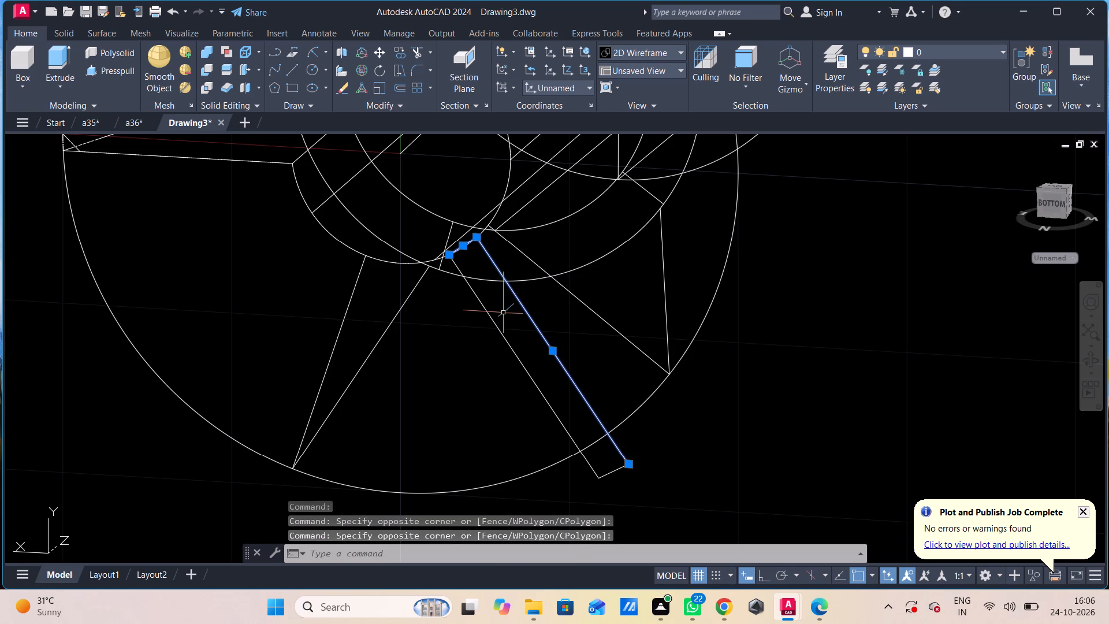
pyautogui.moveTo(503, 313); pyautogui.dragTo(501, 321)
pyautogui.click(478, 327)
pyautogui.click(512, 313)
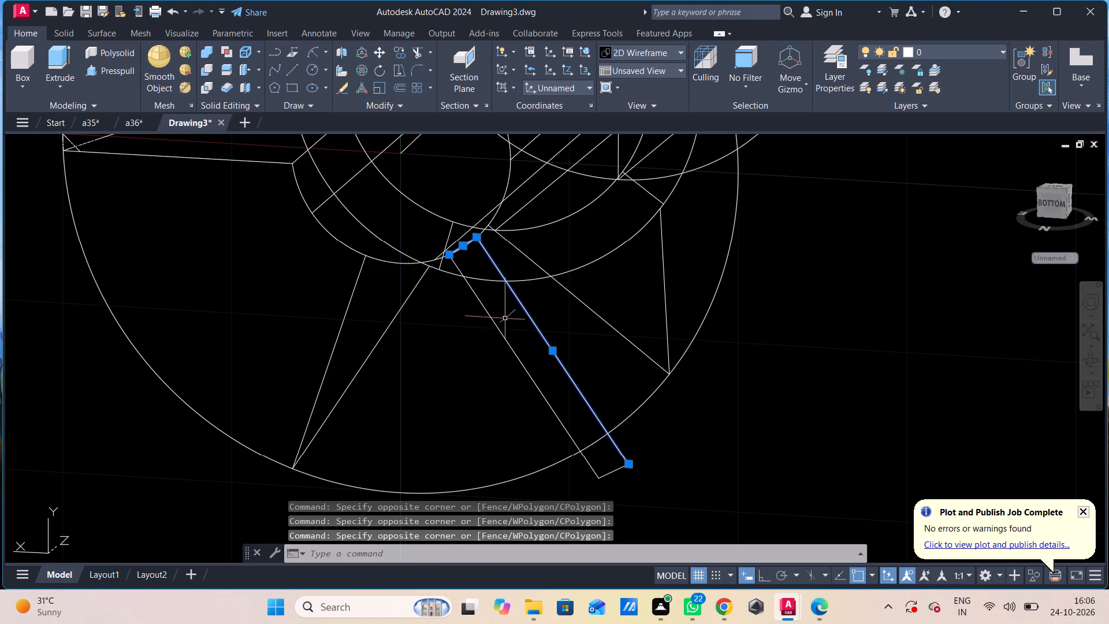
pyautogui.click(503, 322)
pyautogui.click(474, 340)
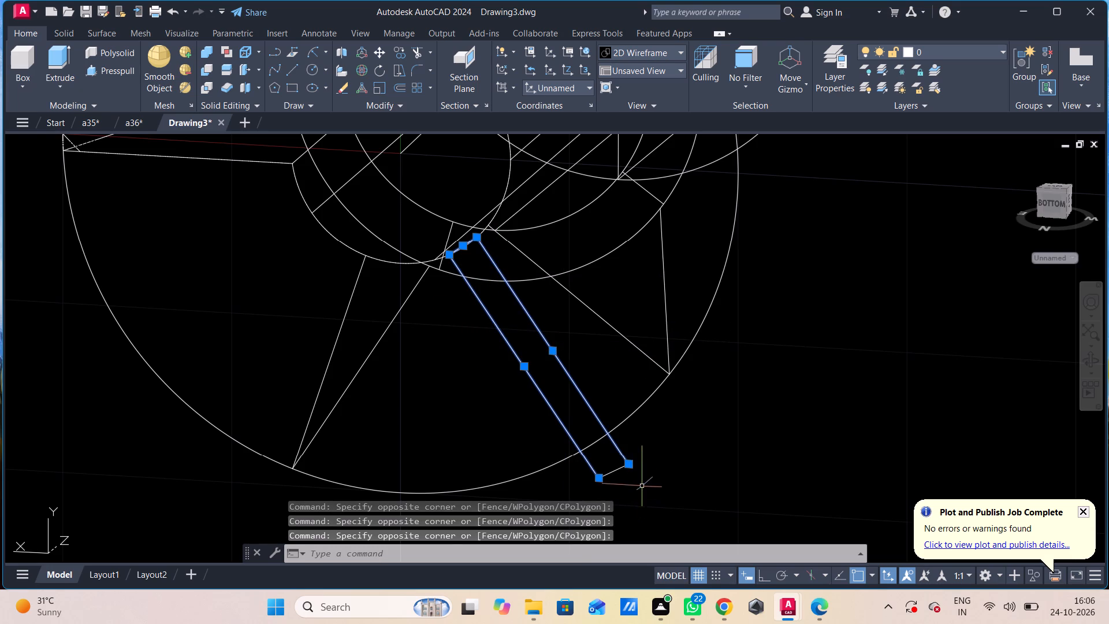
pyautogui.click(615, 469)
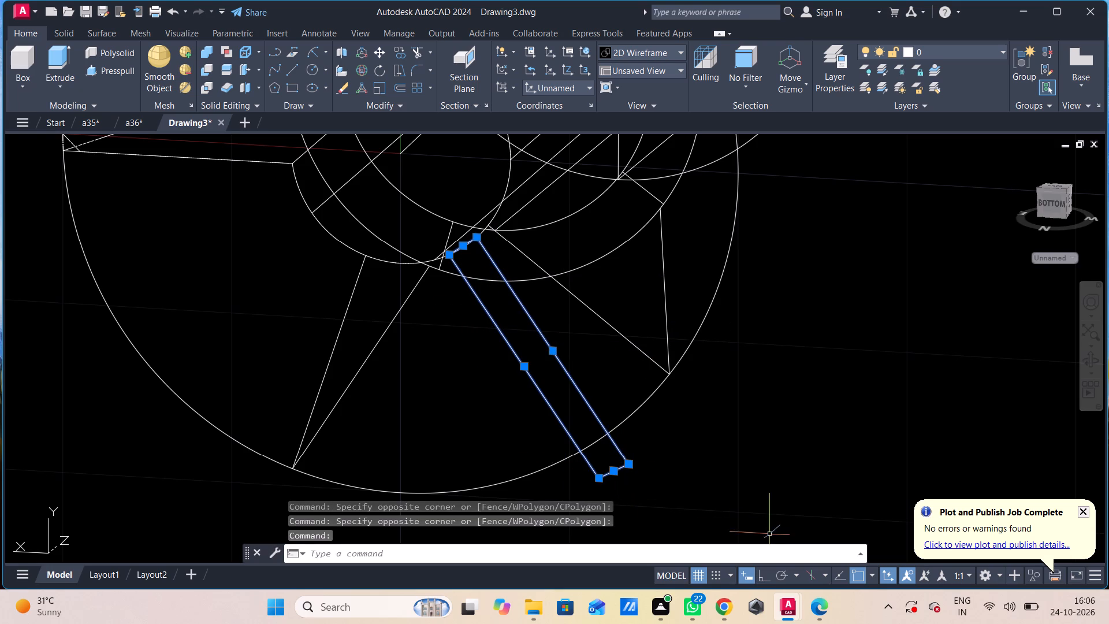
pyautogui.press('j')
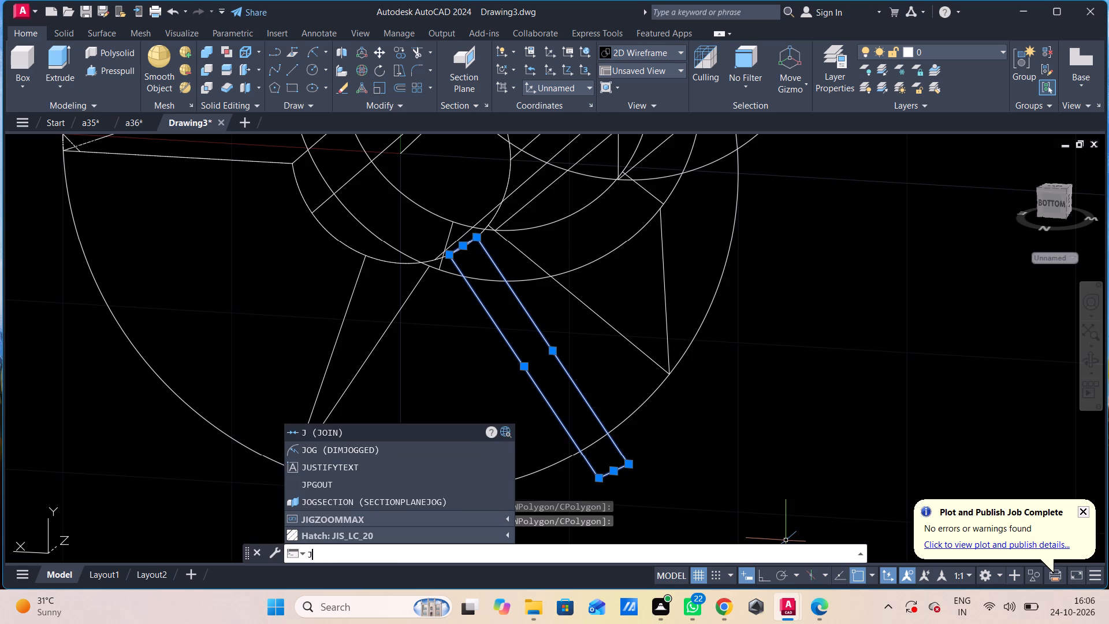
pyautogui.click(474, 424)
pyautogui.click(403, 428)
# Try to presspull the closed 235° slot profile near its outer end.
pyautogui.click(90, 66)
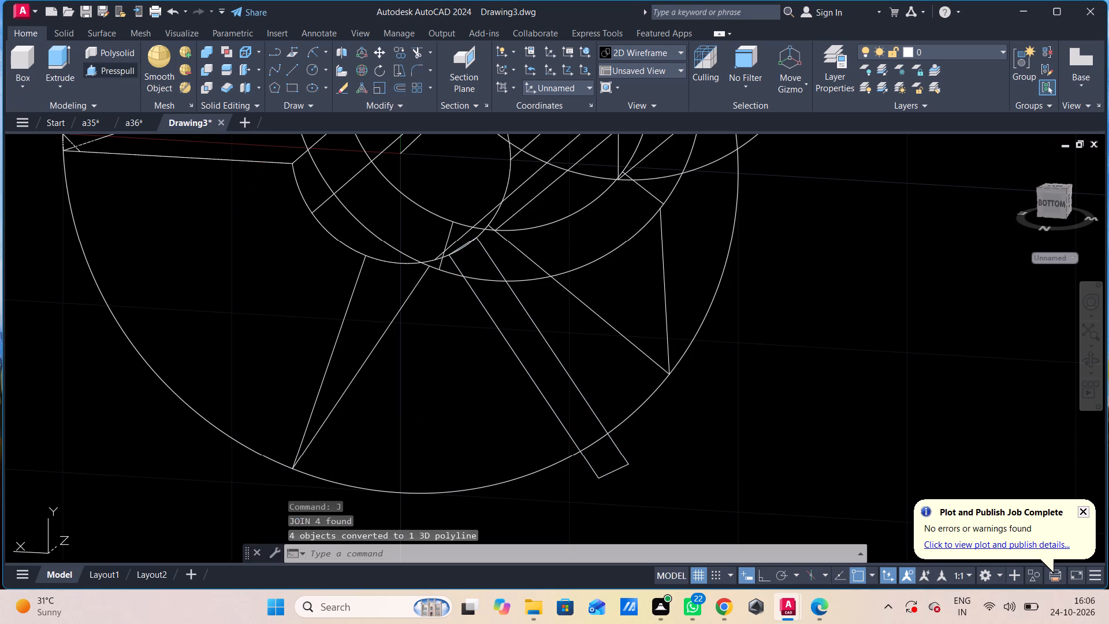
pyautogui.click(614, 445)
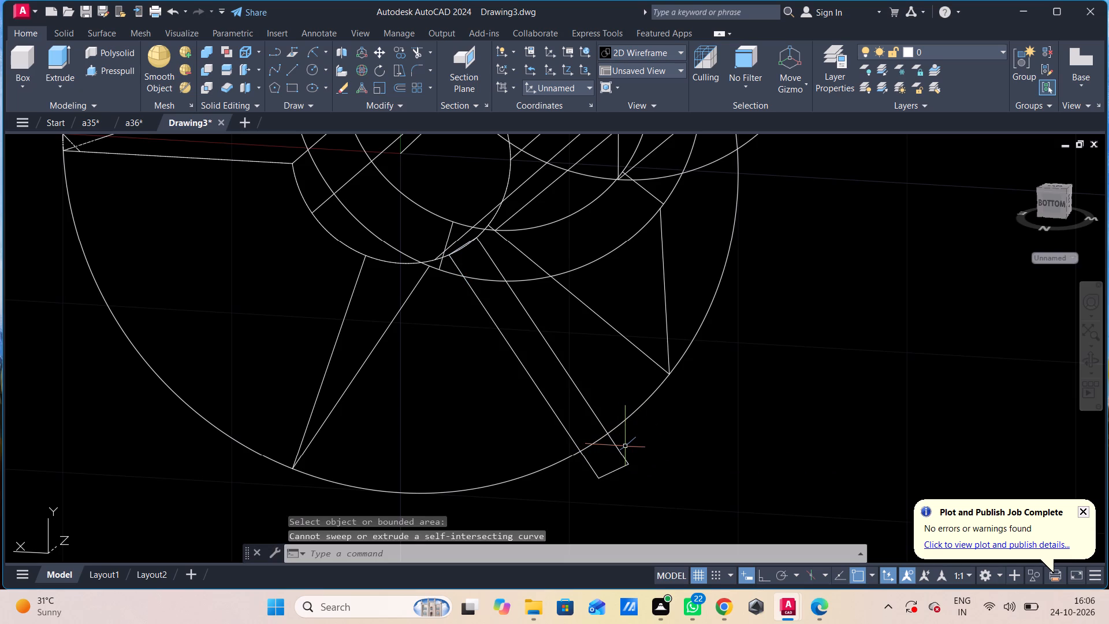
# Examine the angled slot profile from the side, especially where its inner end meets the hole's circle.
pyautogui.keyDown('shift'); pyautogui.moveTo(631, 446); pyautogui.dragTo(609, 446, button='middle'); pyautogui.keyUp('shift')
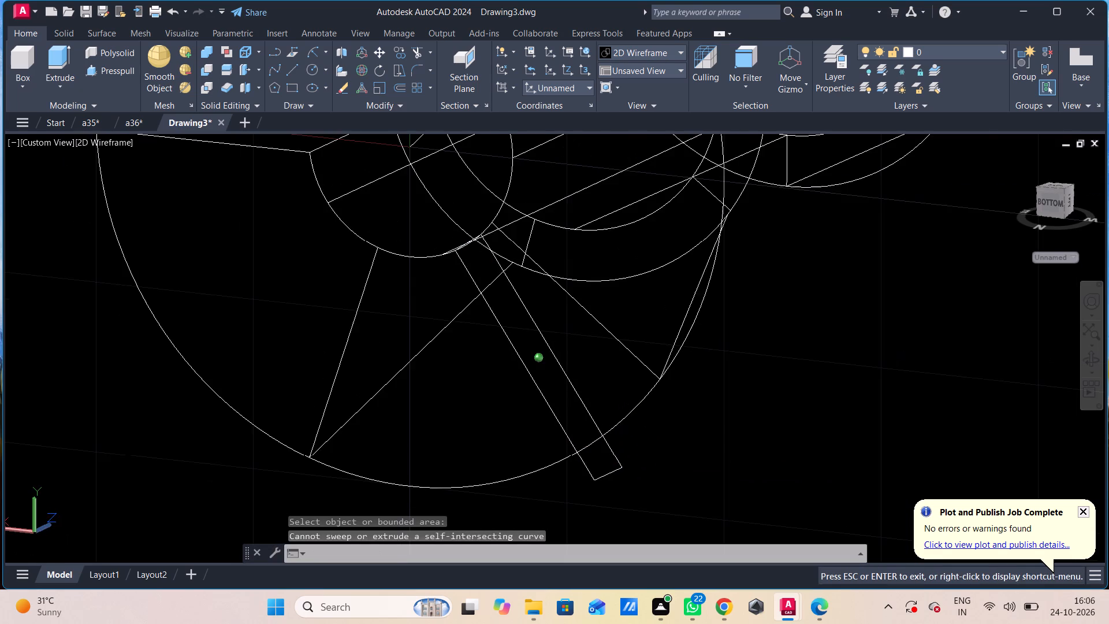
pyautogui.keyDown('shift'); pyautogui.moveTo(609, 446); pyautogui.dragTo(551, 413, button='middle'); pyautogui.keyUp('shift')
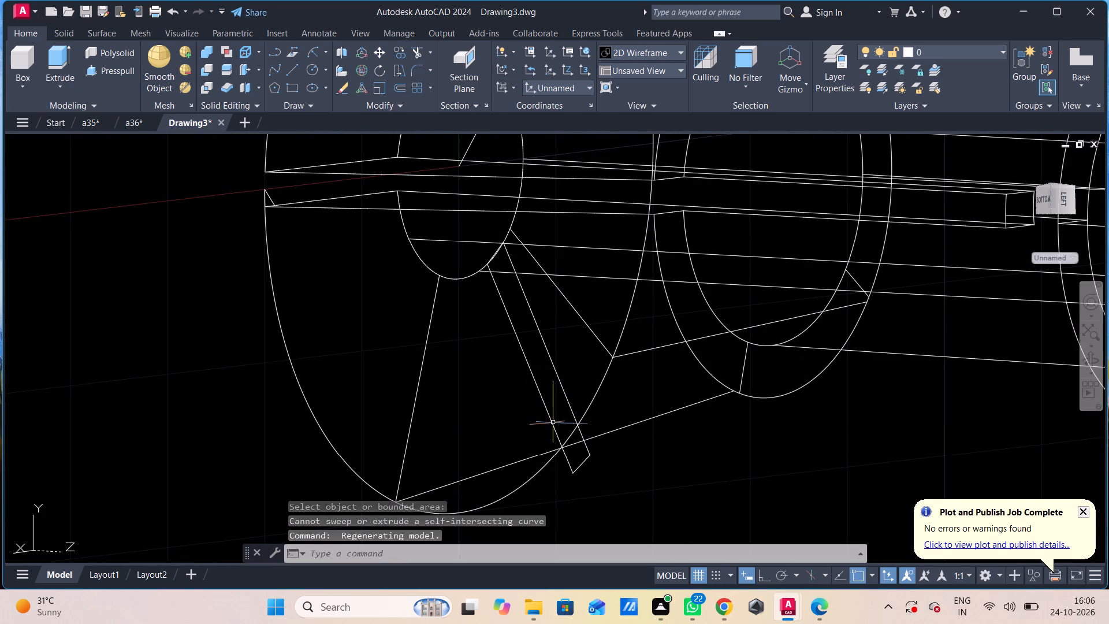
pyautogui.keyDown('shift'); pyautogui.moveTo(643, 417); pyautogui.dragTo(575, 413, button='middle'); pyautogui.keyUp('shift')
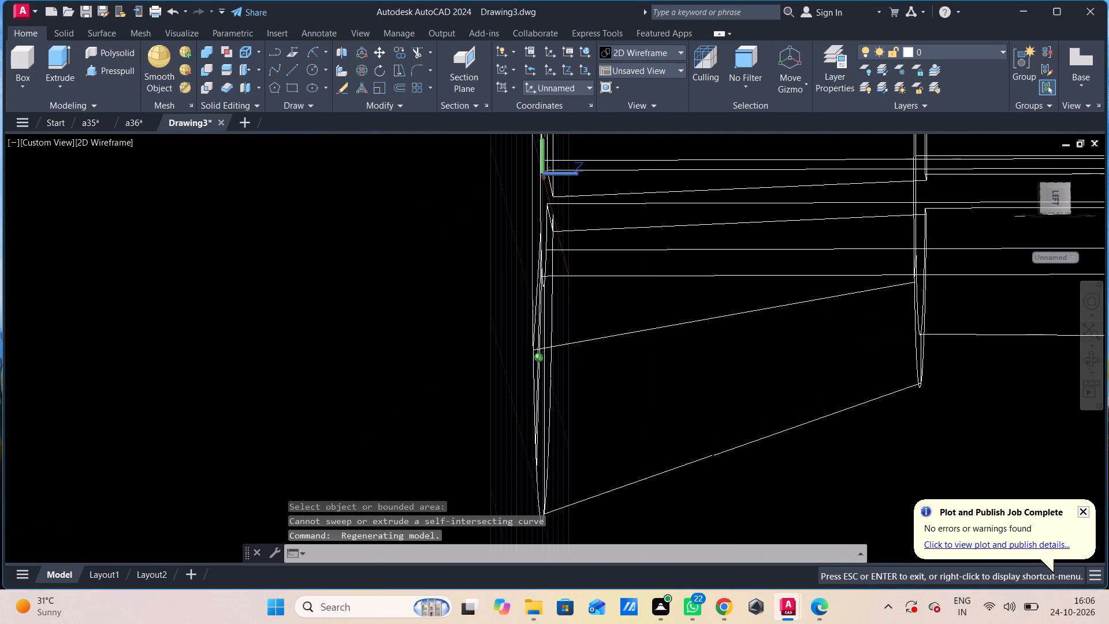
pyautogui.keyDown('shift'); pyautogui.moveTo(575, 413); pyautogui.dragTo(575, 412, button='middle'); pyautogui.keyUp('shift')
pyautogui.scroll(2, 580, 417)
pyautogui.keyDown('shift'); pyautogui.moveTo(576, 412); pyautogui.dragTo(538, 414, button='middle'); pyautogui.keyUp('shift')
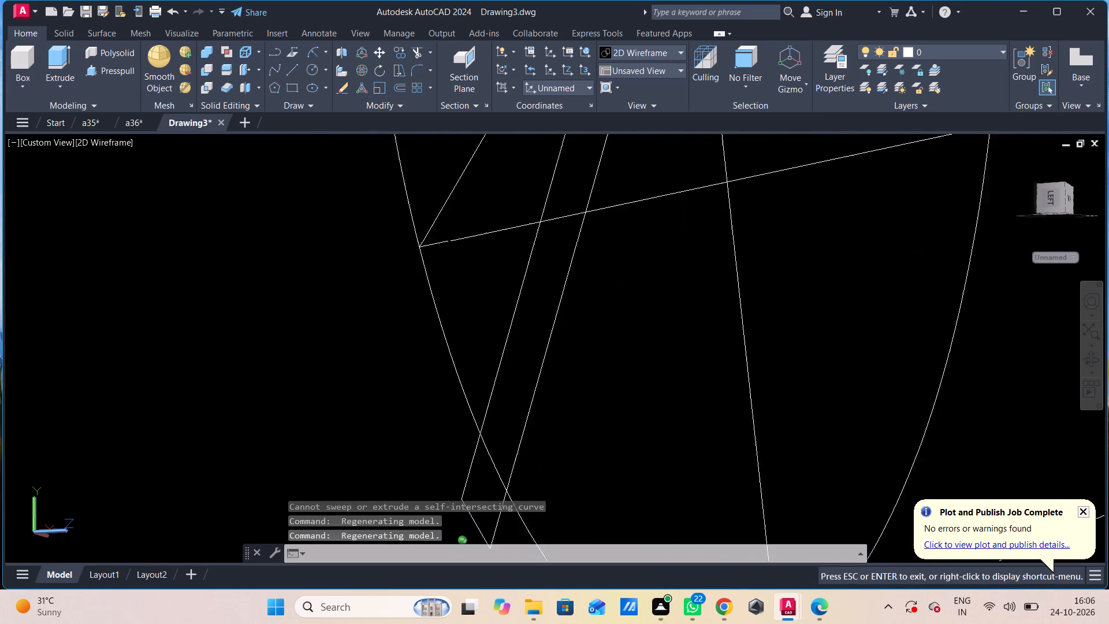
pyautogui.keyDown('shift'); pyautogui.moveTo(538, 414); pyautogui.dragTo(524, 418, button='middle'); pyautogui.keyUp('shift')
pyautogui.scroll(-2, 542, 411)
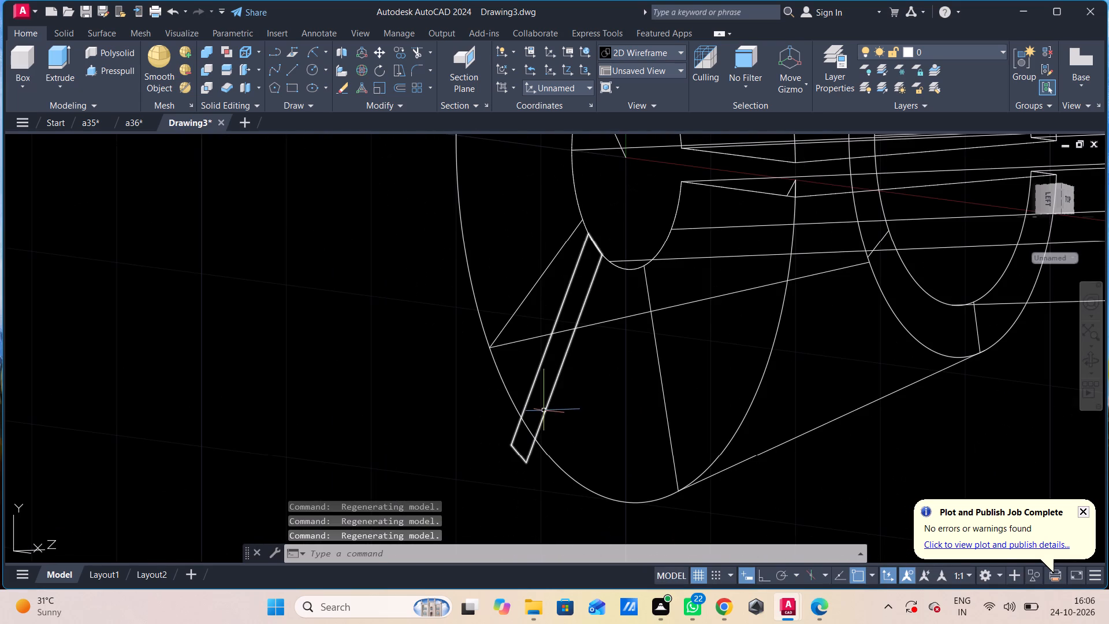
pyautogui.keyDown('shift'); pyautogui.middleClick(544, 411); pyautogui.keyUp('shift')
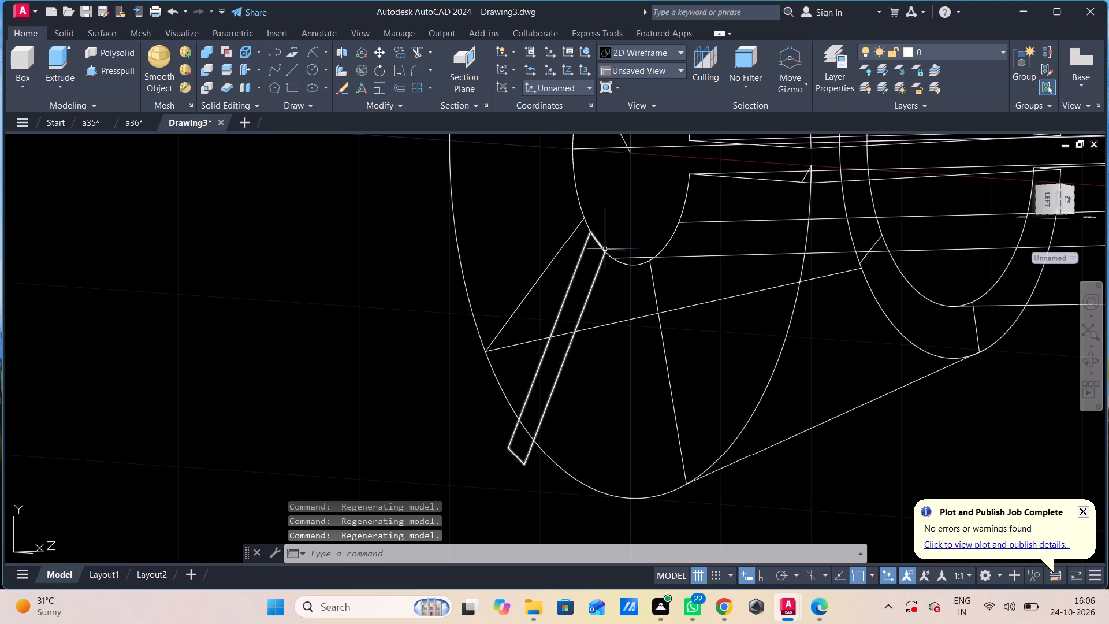
pyautogui.scroll(4, 607, 255)
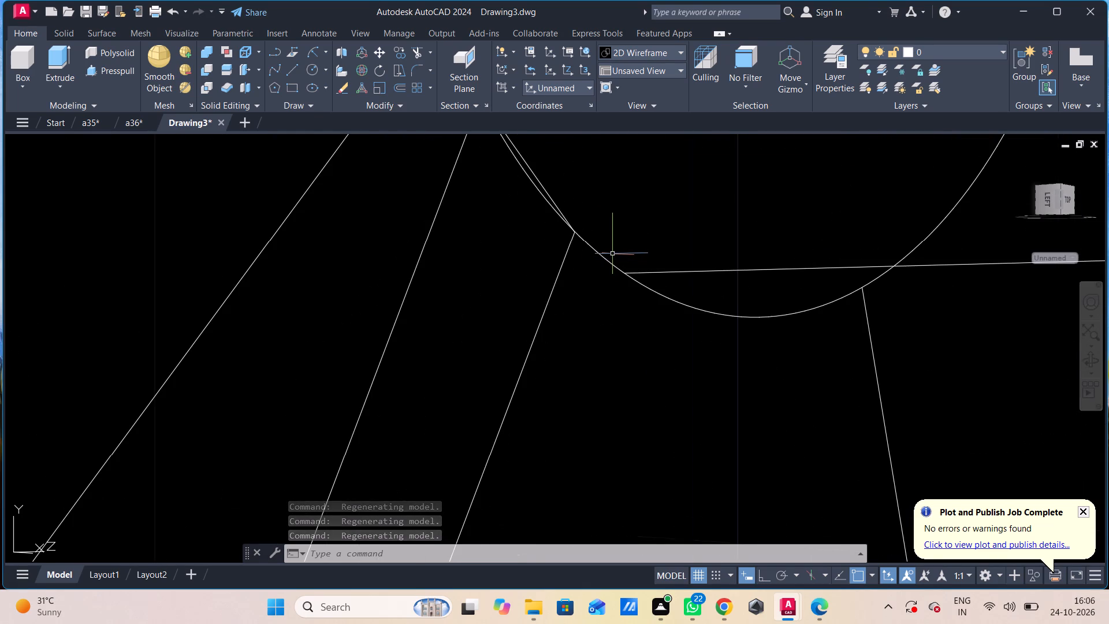
pyautogui.moveTo(612, 254); pyautogui.dragTo(638, 355, button='middle')
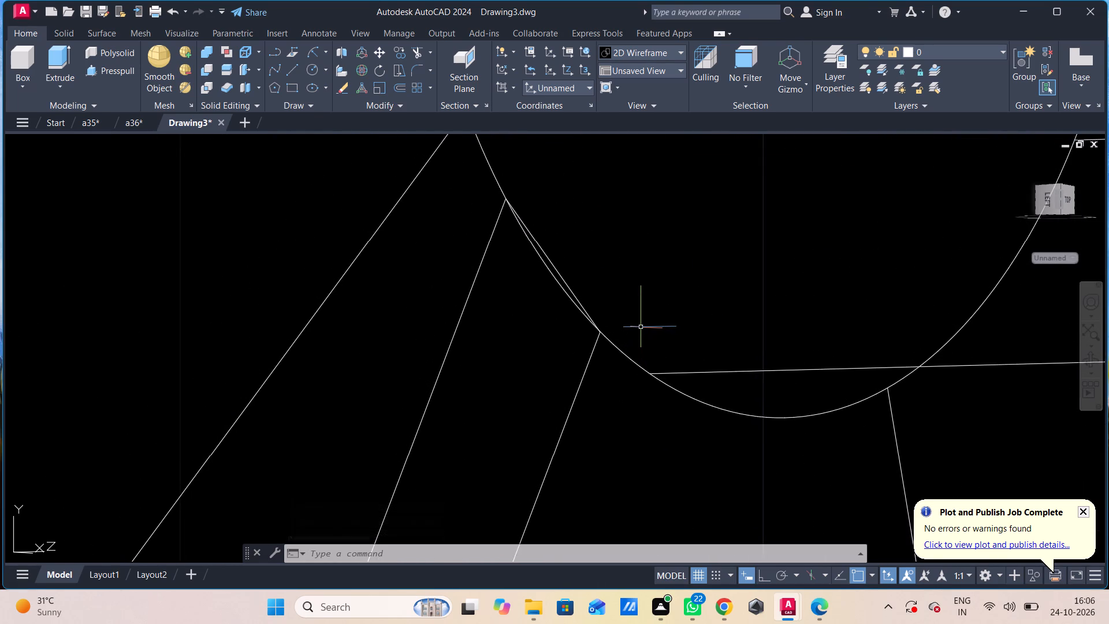
pyautogui.scroll(-2, 637, 326)
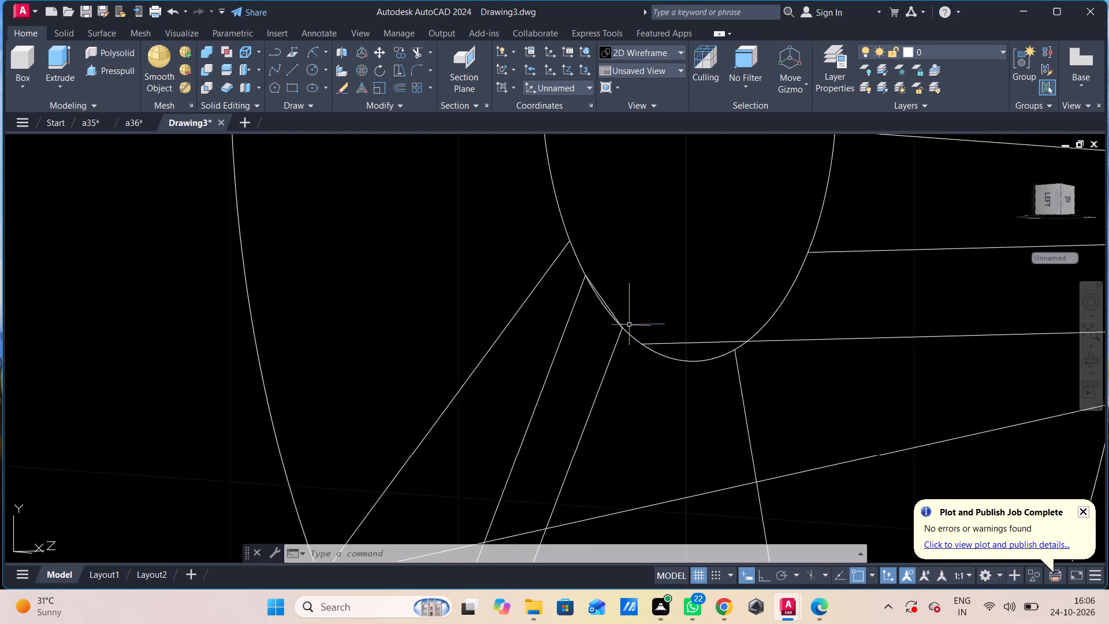
pyautogui.scroll(-3, 627, 324)
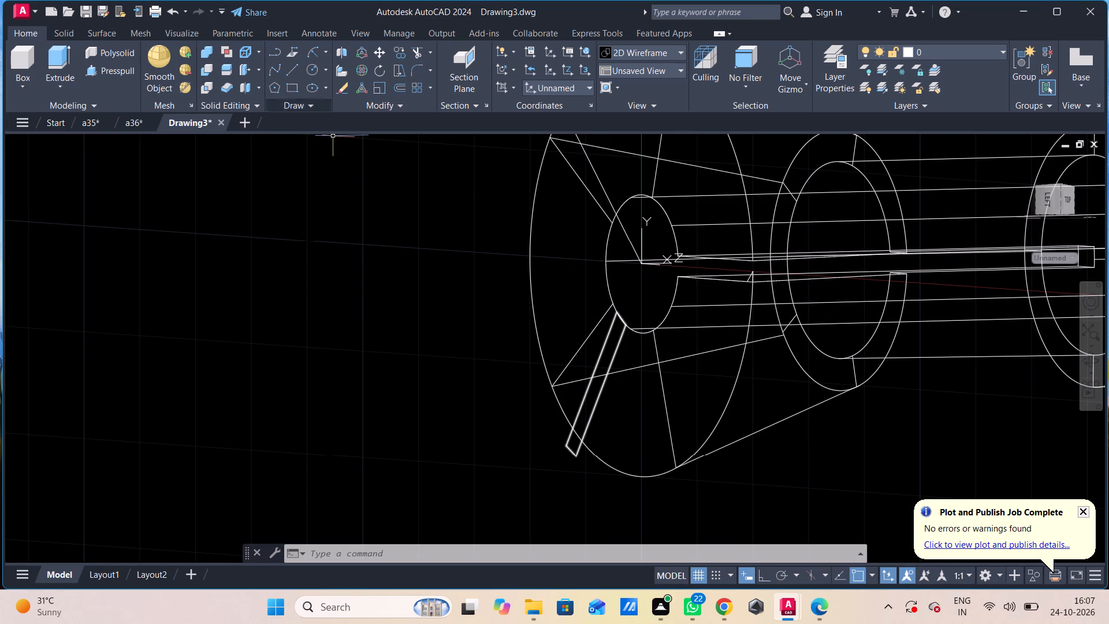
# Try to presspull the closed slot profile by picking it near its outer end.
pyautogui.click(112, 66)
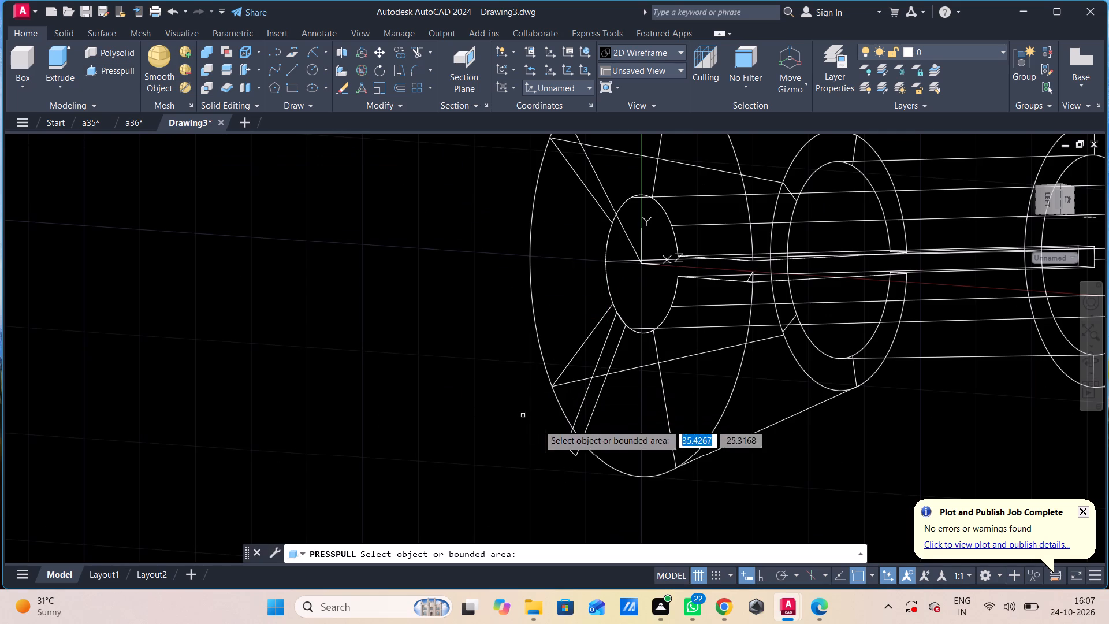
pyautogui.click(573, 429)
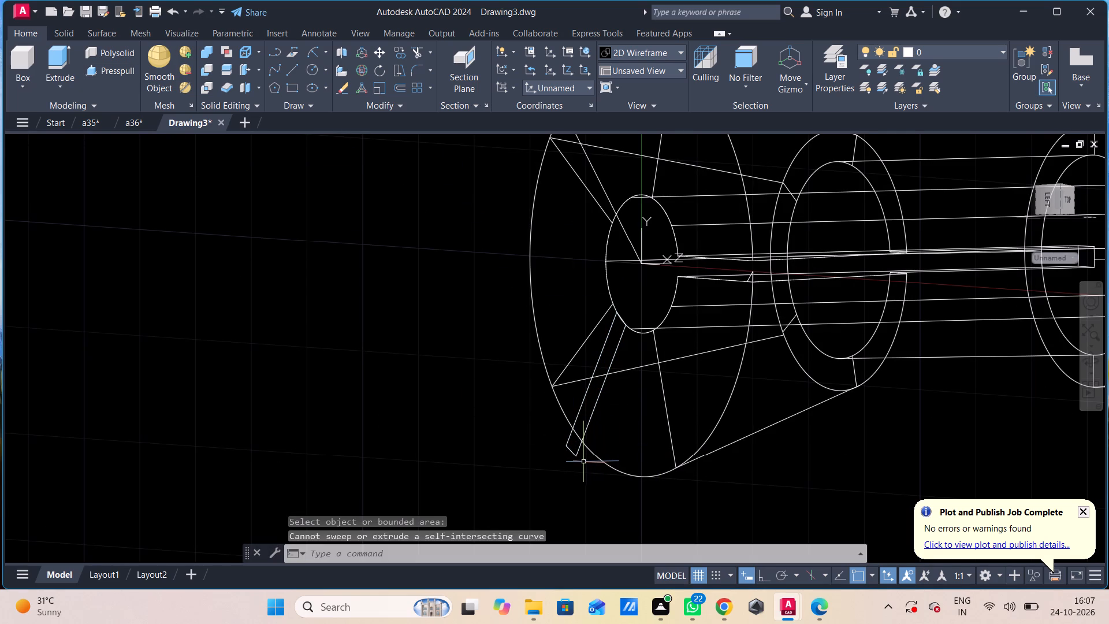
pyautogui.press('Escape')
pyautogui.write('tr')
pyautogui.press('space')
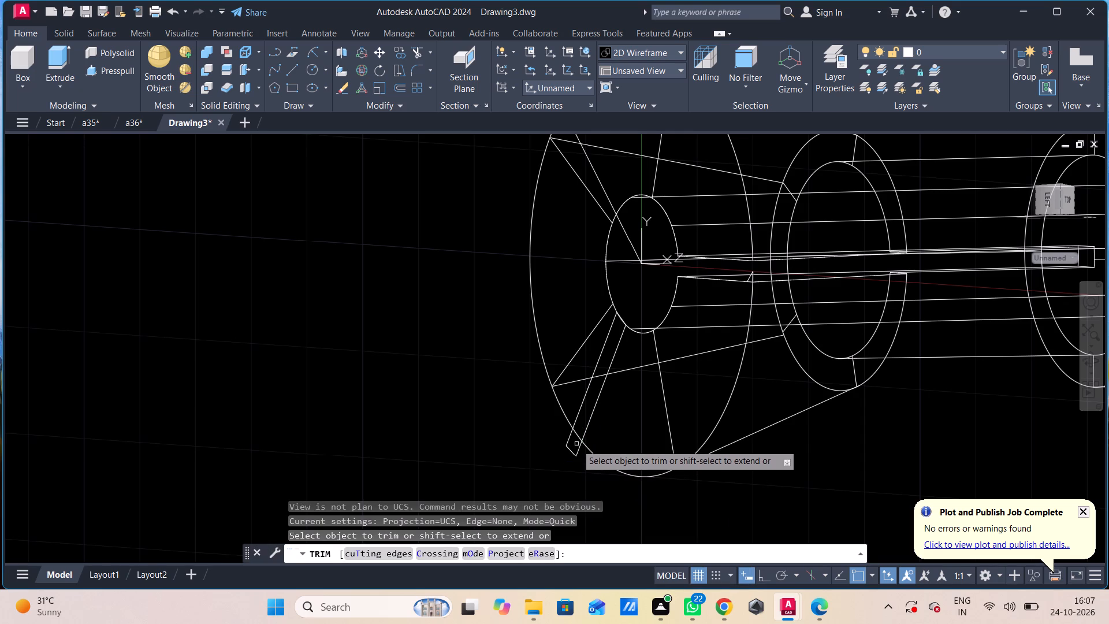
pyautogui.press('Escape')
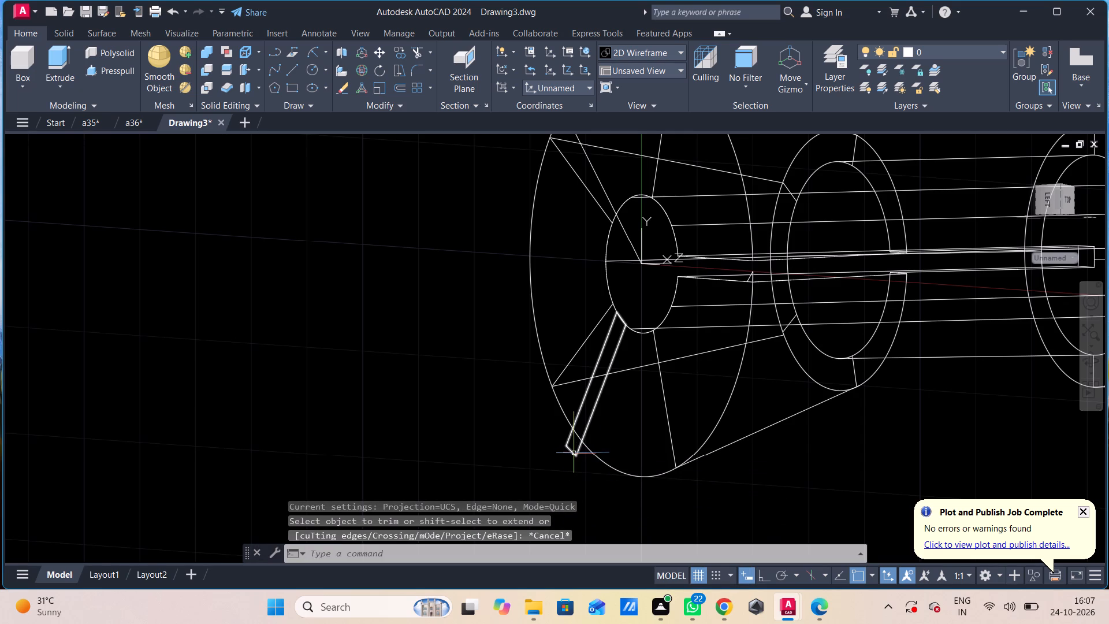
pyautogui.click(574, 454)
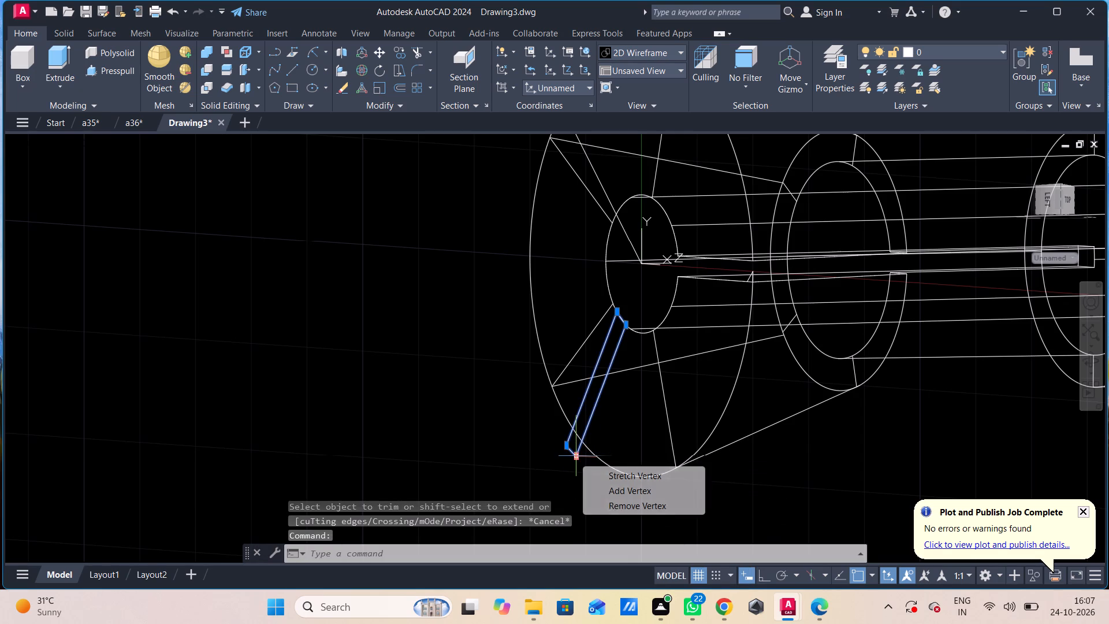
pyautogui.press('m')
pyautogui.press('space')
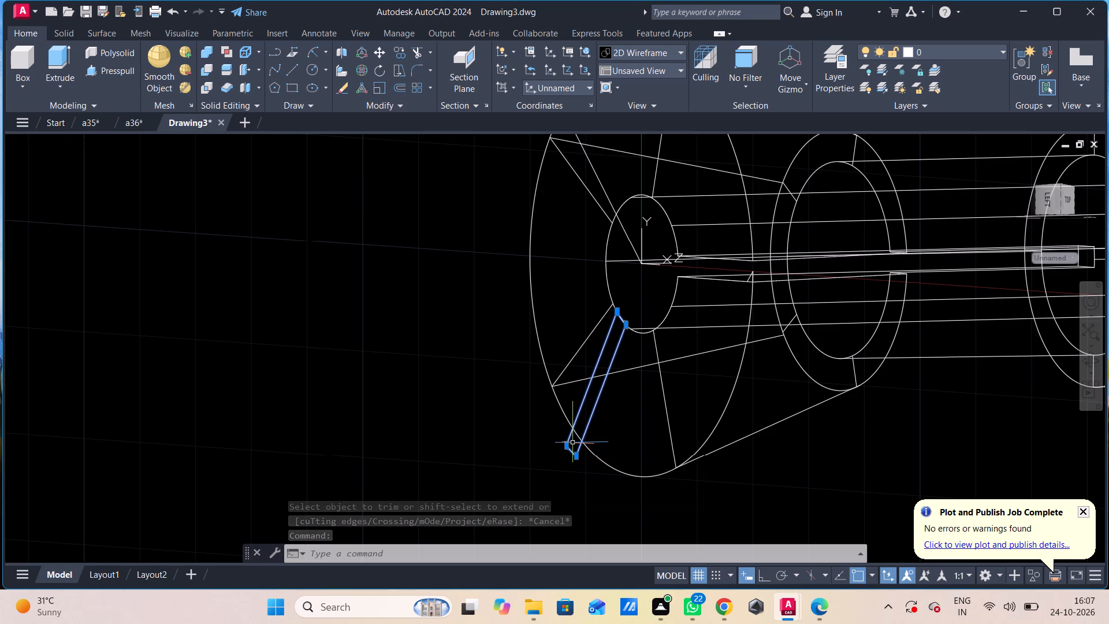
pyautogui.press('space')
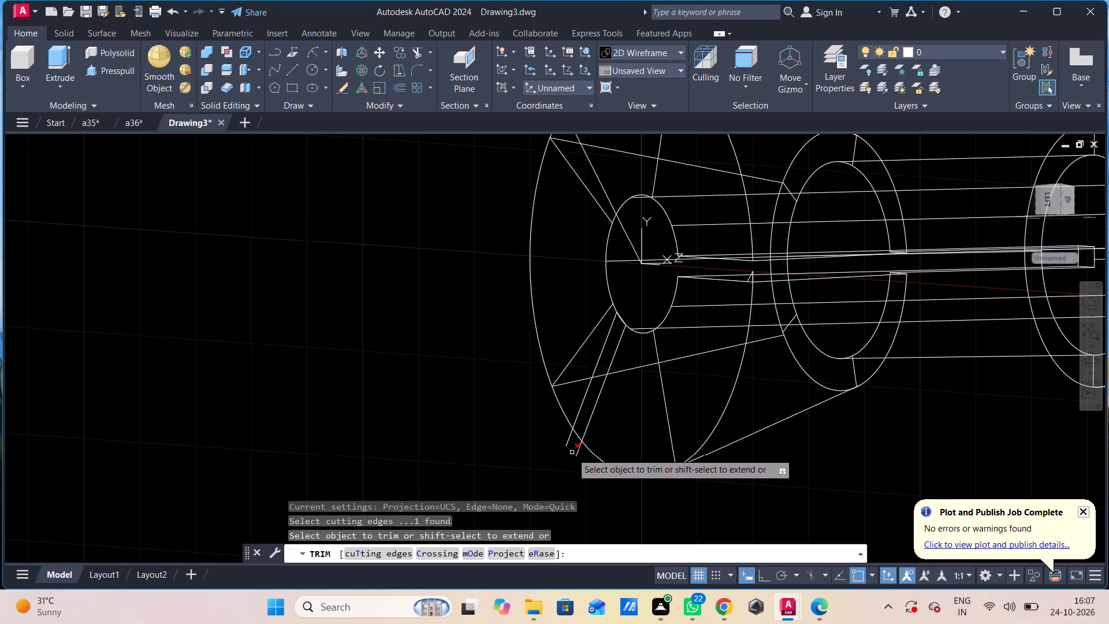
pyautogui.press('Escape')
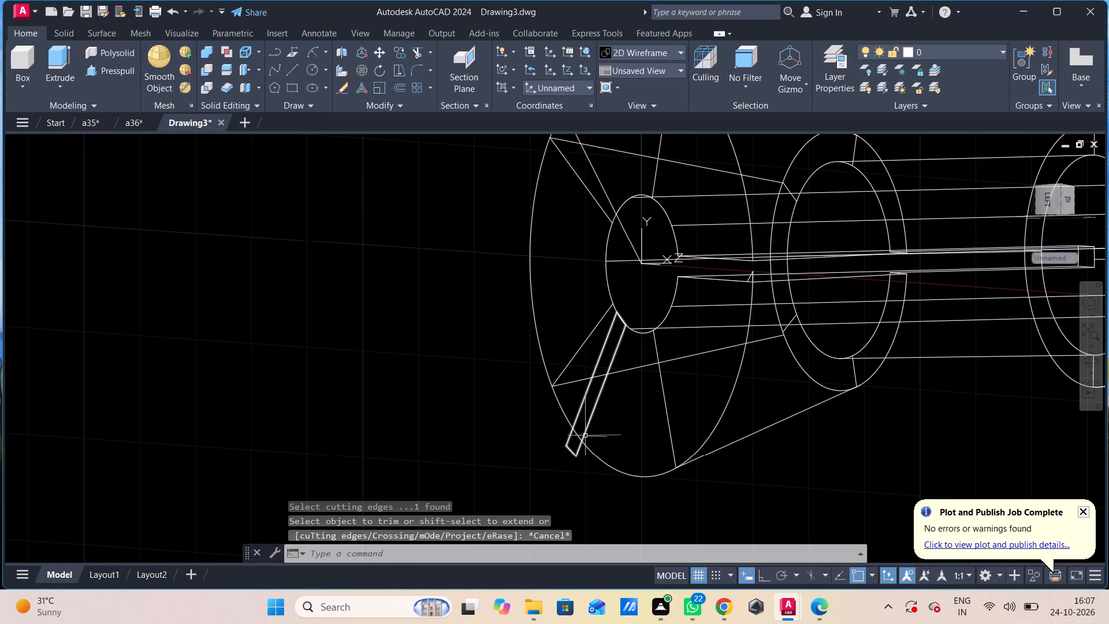
# Move the closed slot profile from the flared end face to empty space clear of the round part.
pyautogui.click(585, 436)
pyautogui.write('m')
pyautogui.press('space')
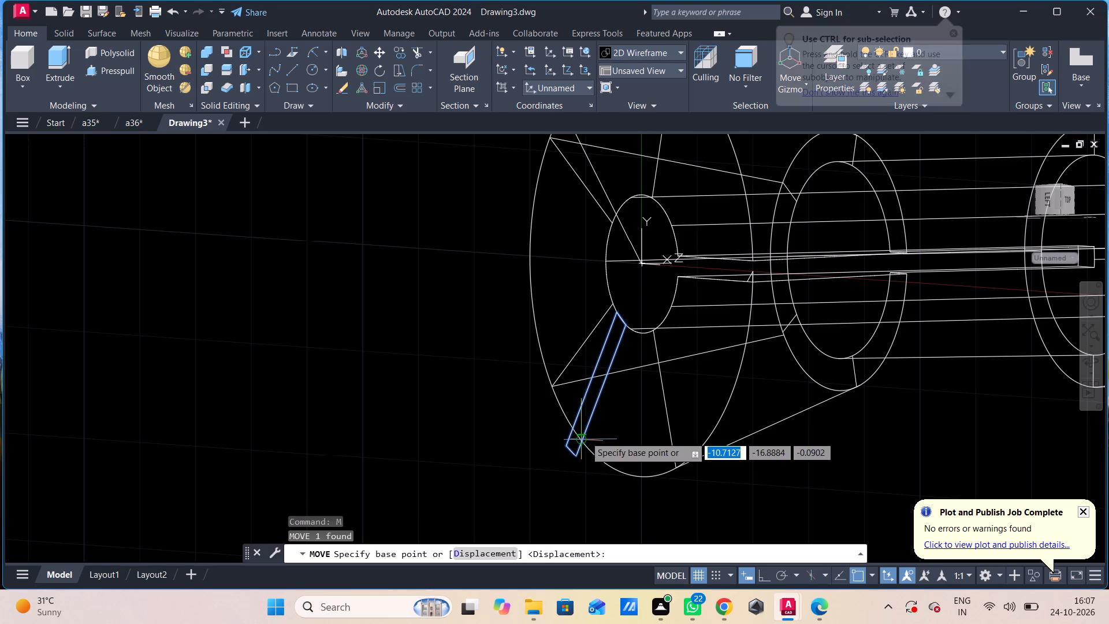
pyautogui.moveTo(574, 453); pyautogui.dragTo(565, 454)
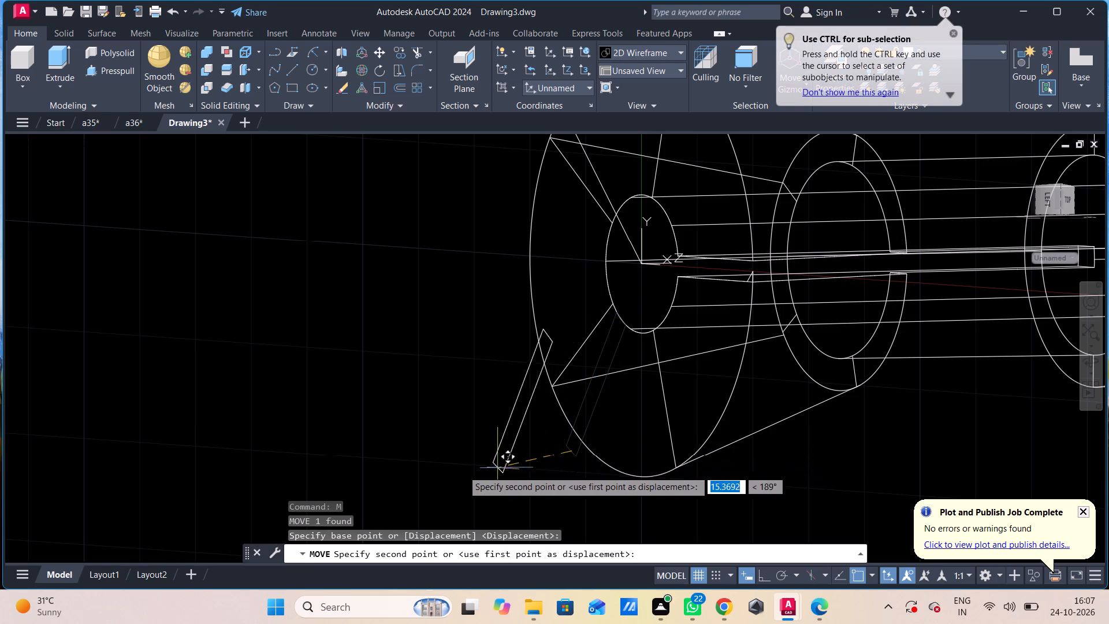
pyautogui.click(303, 411)
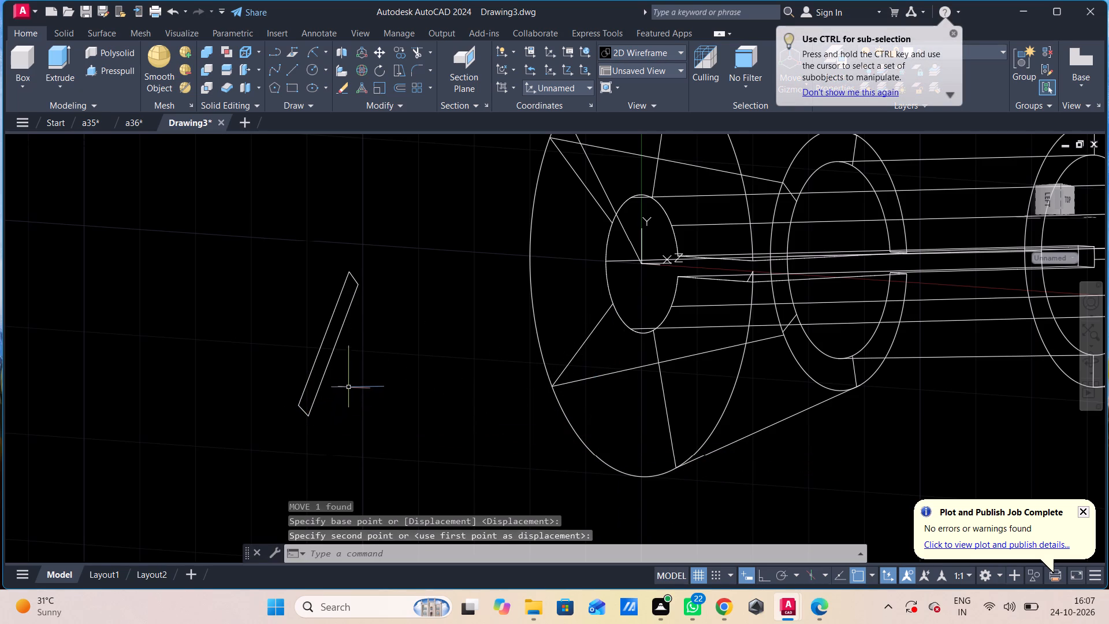
pyautogui.press('Escape')
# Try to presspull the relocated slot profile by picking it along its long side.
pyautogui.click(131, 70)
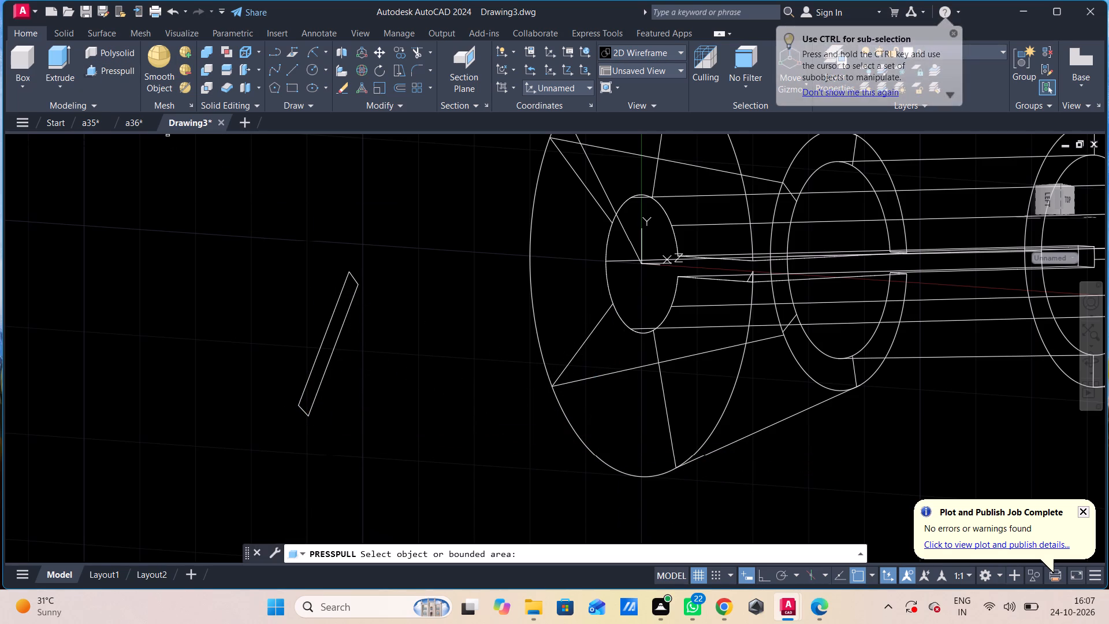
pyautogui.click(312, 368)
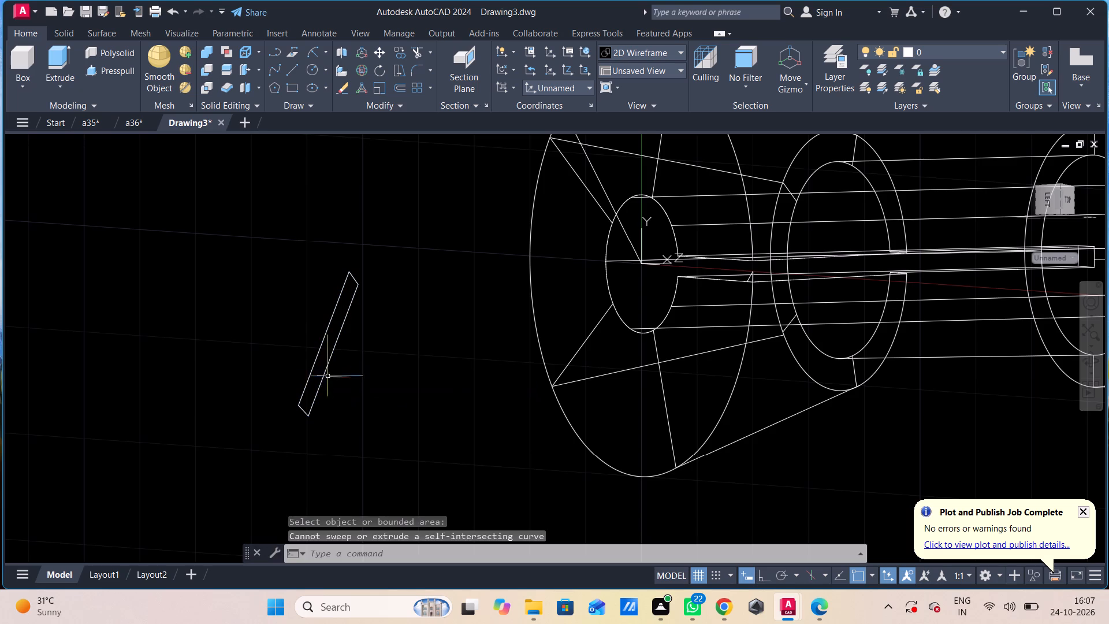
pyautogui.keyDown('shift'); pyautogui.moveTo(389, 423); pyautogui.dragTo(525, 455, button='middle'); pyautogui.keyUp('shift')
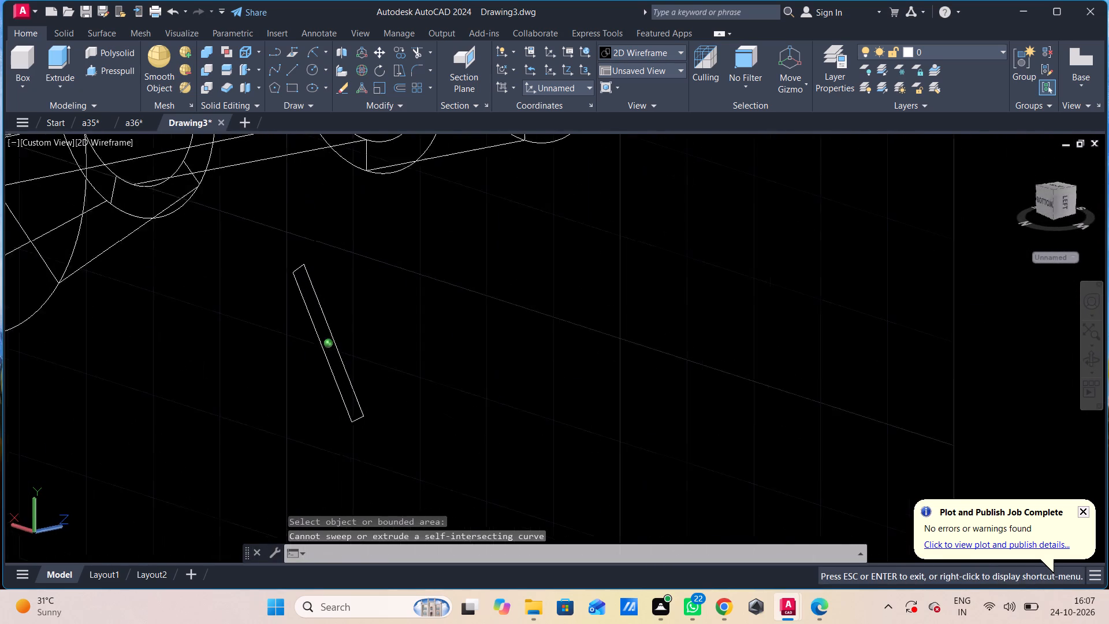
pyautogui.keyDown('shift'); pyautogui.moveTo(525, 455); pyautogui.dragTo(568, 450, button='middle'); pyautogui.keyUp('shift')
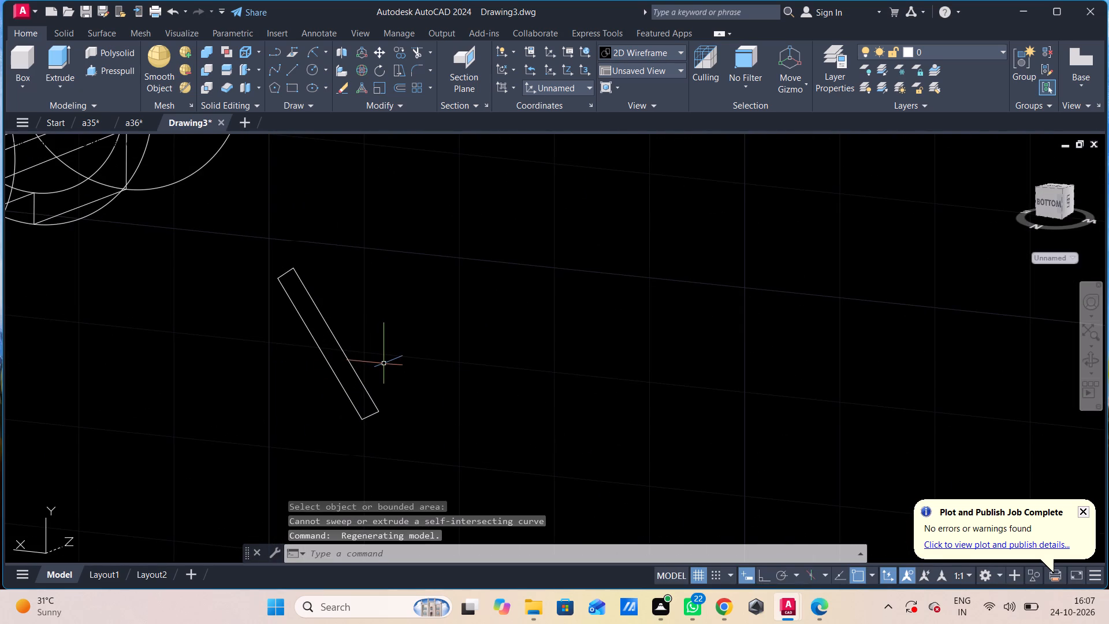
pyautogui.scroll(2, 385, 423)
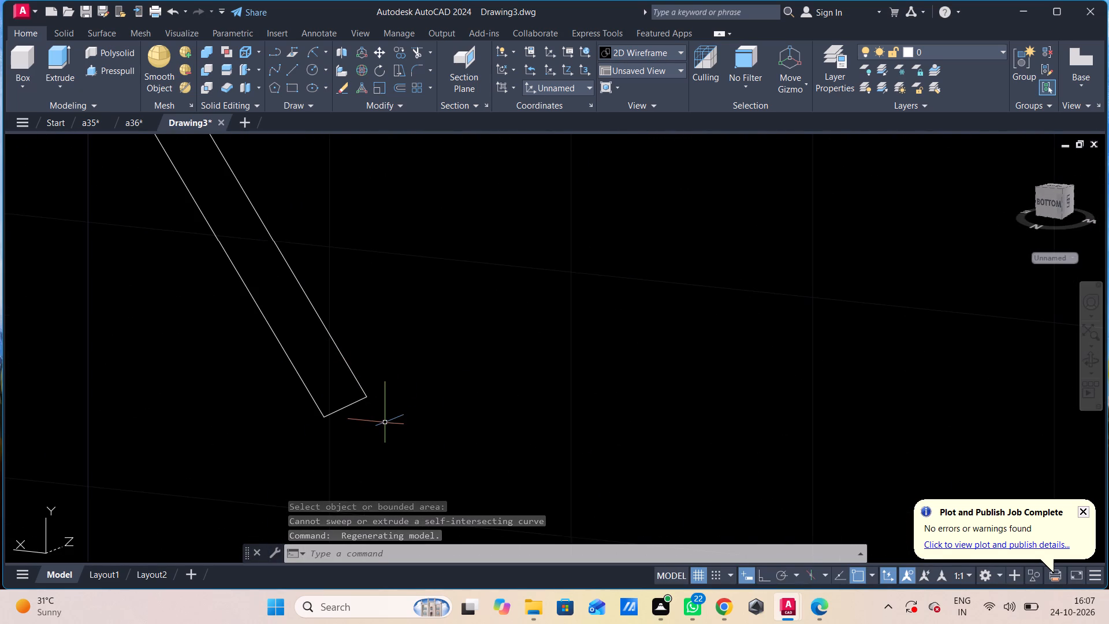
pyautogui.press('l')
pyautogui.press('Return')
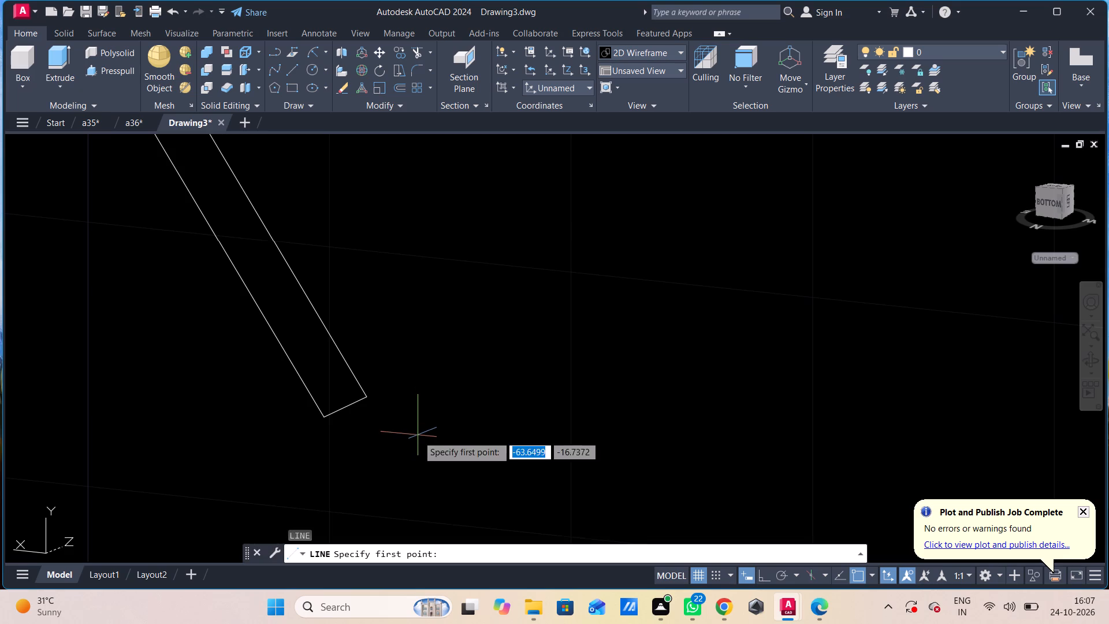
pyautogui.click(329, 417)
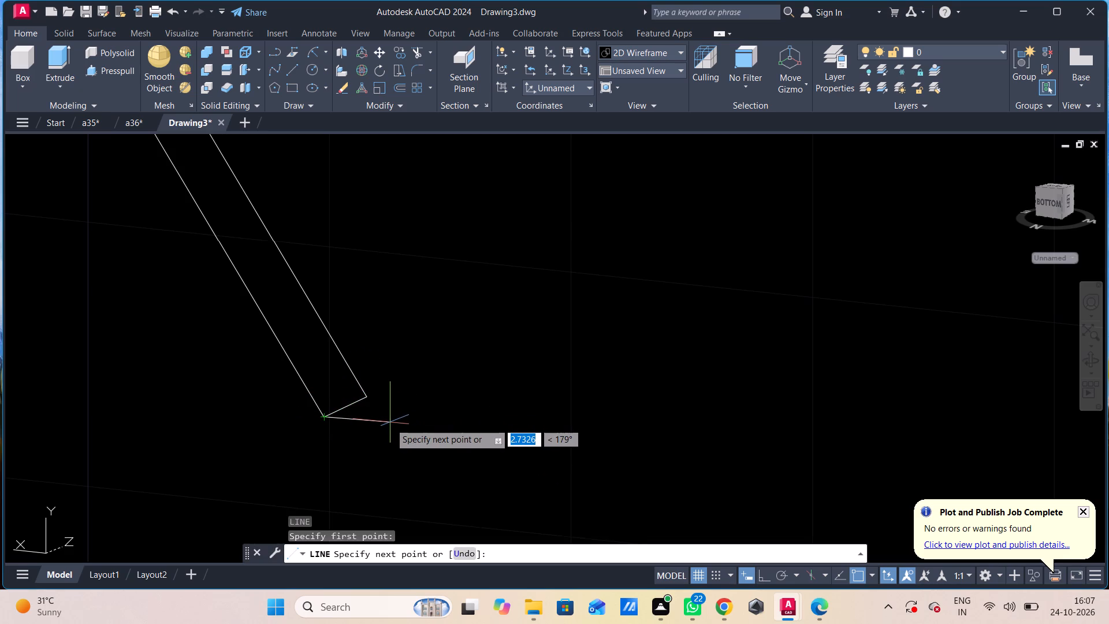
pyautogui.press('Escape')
# Draw a line about 3.69 units long over the relocated profile's inner end edge, running past the far corner.
pyautogui.moveTo(390, 404); pyautogui.dragTo(596, 623, button='middle')
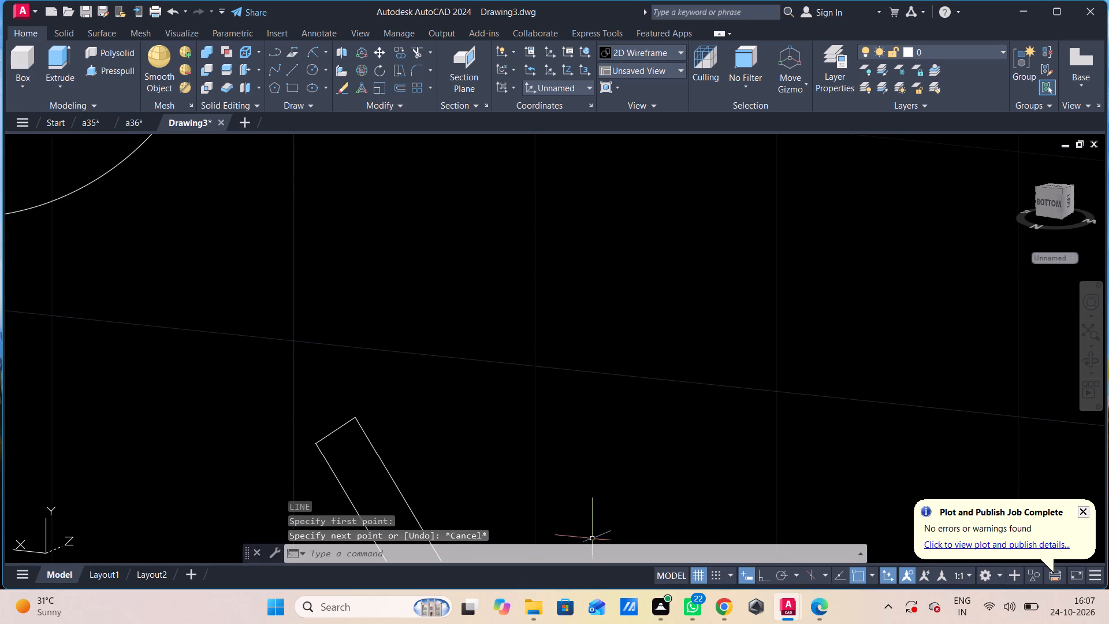
pyautogui.press('l')
pyautogui.press('space')
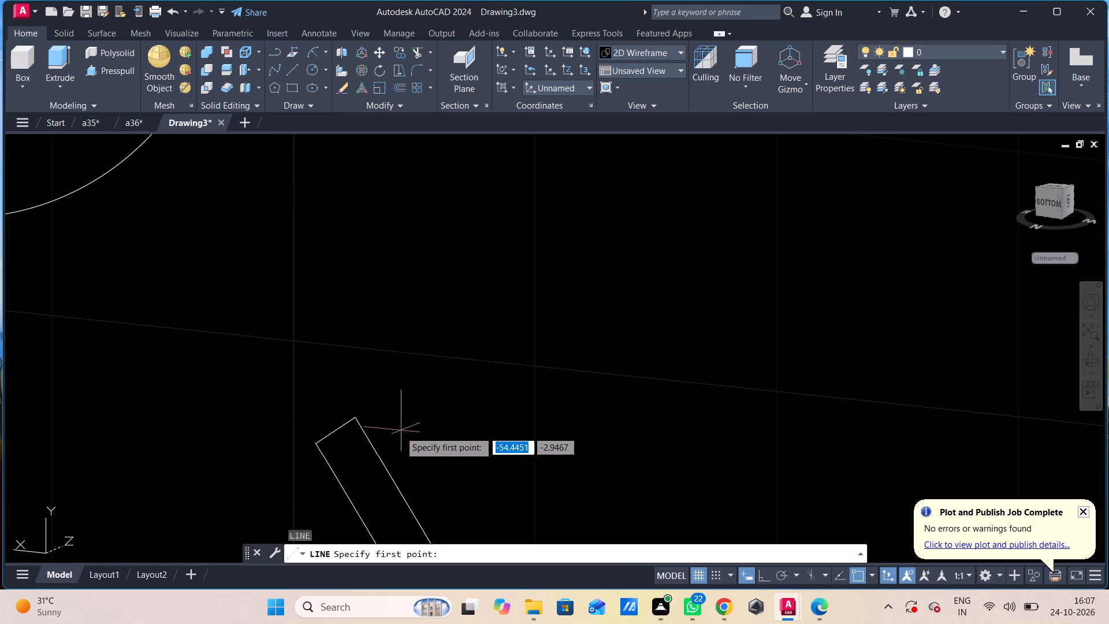
pyautogui.click(311, 447)
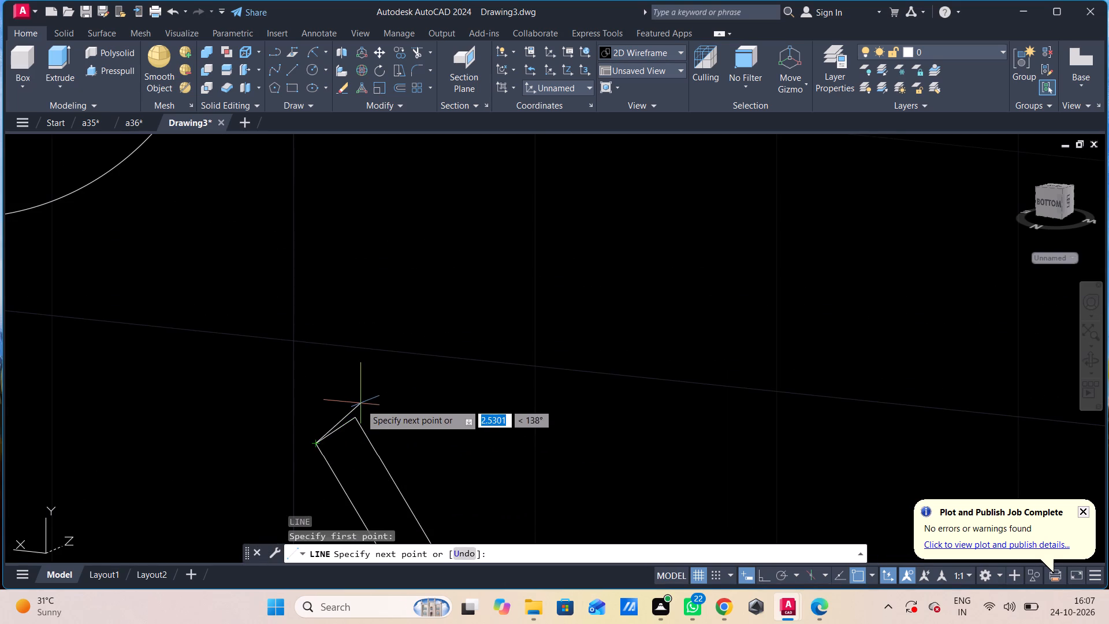
pyautogui.click(390, 396)
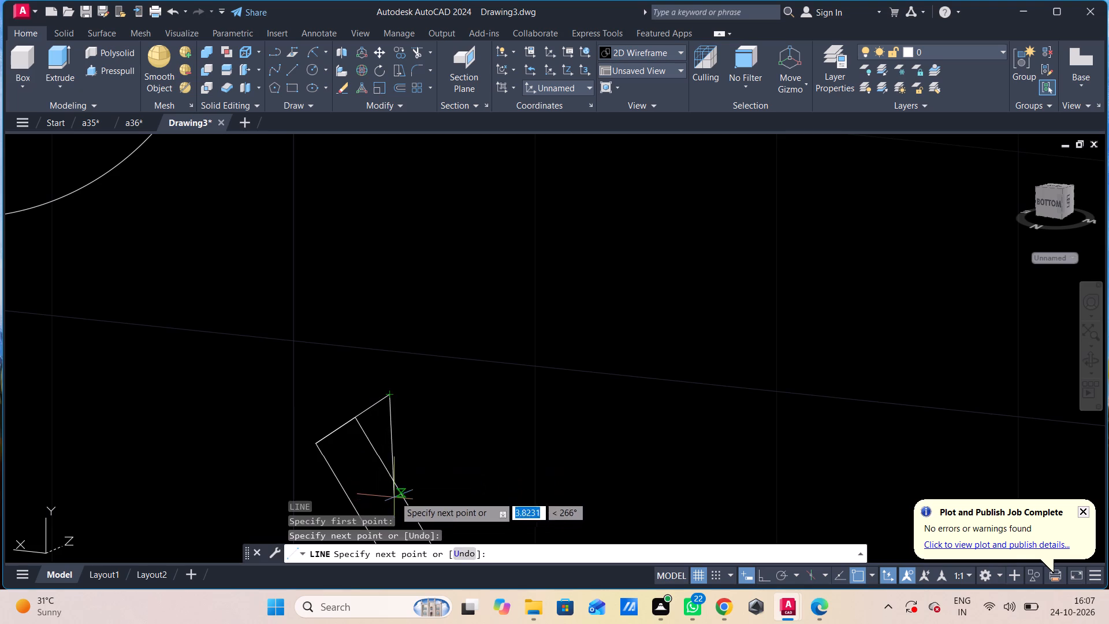
pyautogui.press('Escape')
# Trim the part of the new line that overhangs the corner of the profile's inner end.
pyautogui.scroll(3, 384, 413)
pyautogui.moveTo(388, 494); pyautogui.dragTo(397, 488, button='middle')
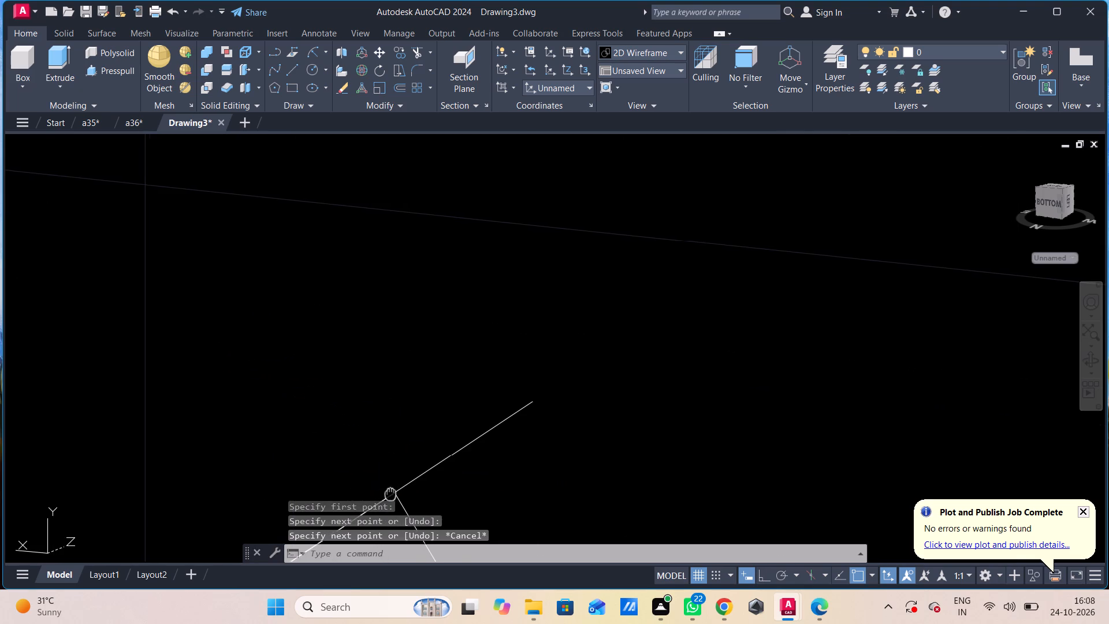
pyautogui.moveTo(397, 488); pyautogui.dragTo(415, 295, button='middle')
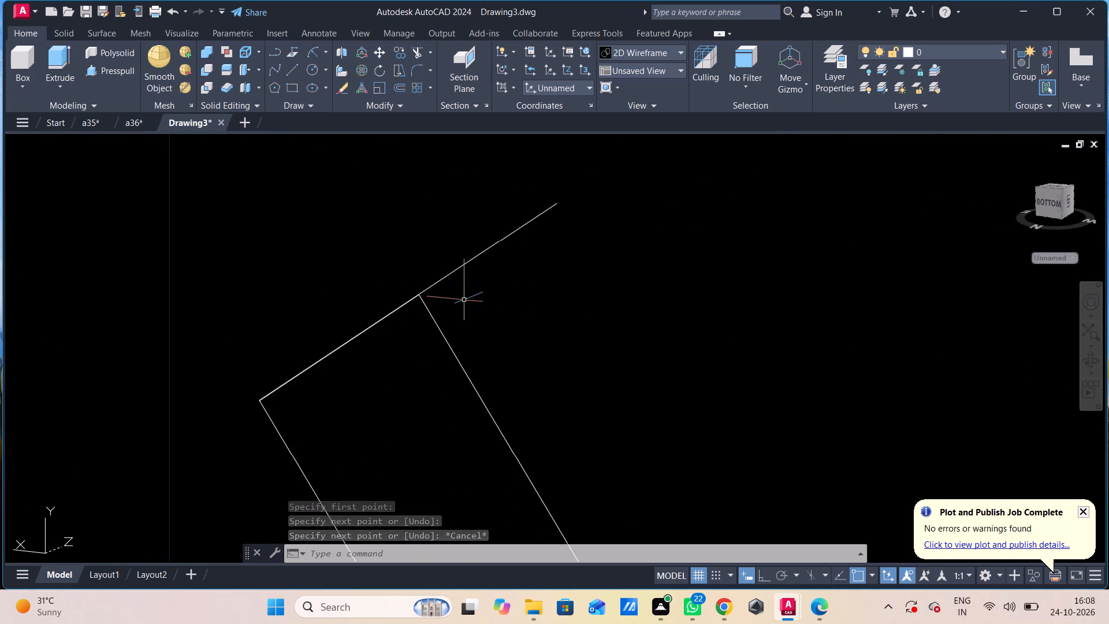
pyautogui.write('tr')
pyautogui.press('space')
pyautogui.click(448, 254)
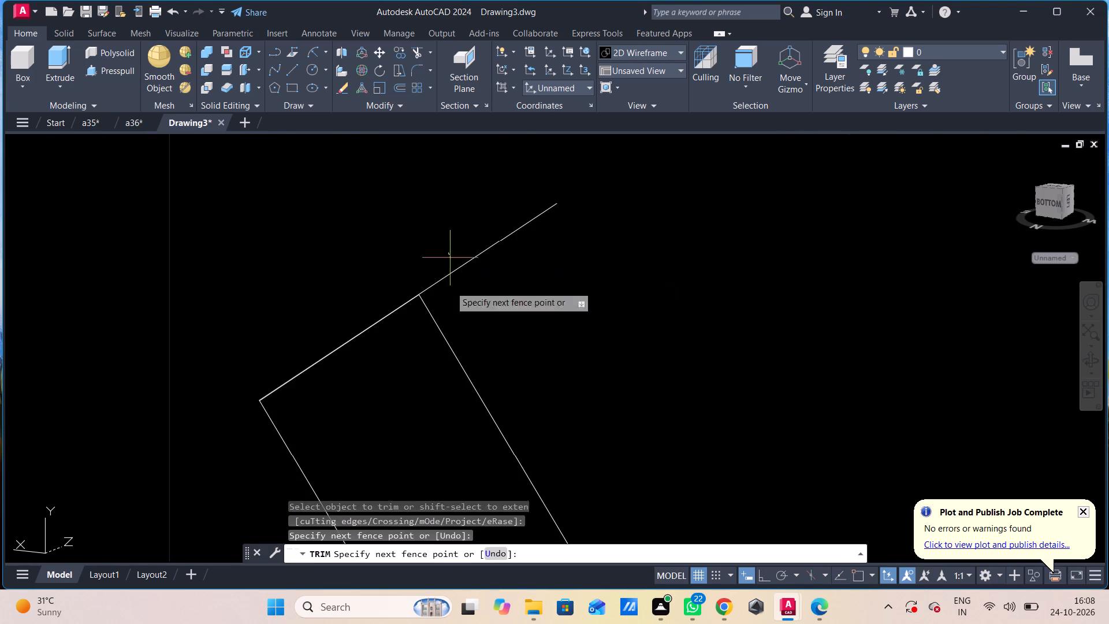
pyautogui.click(458, 346)
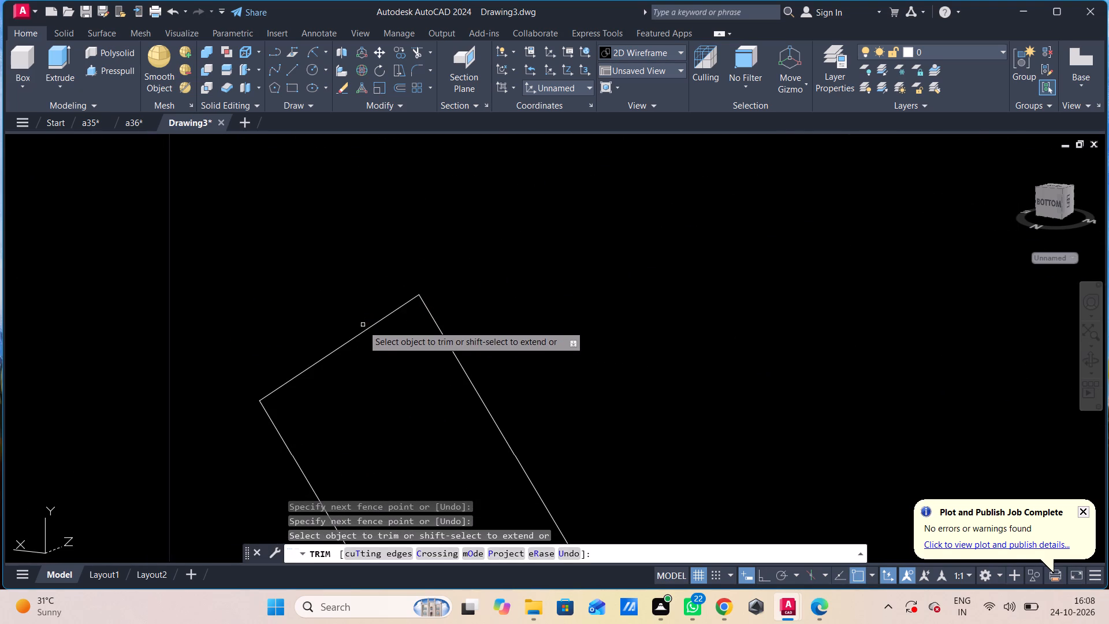
pyautogui.press('Escape')
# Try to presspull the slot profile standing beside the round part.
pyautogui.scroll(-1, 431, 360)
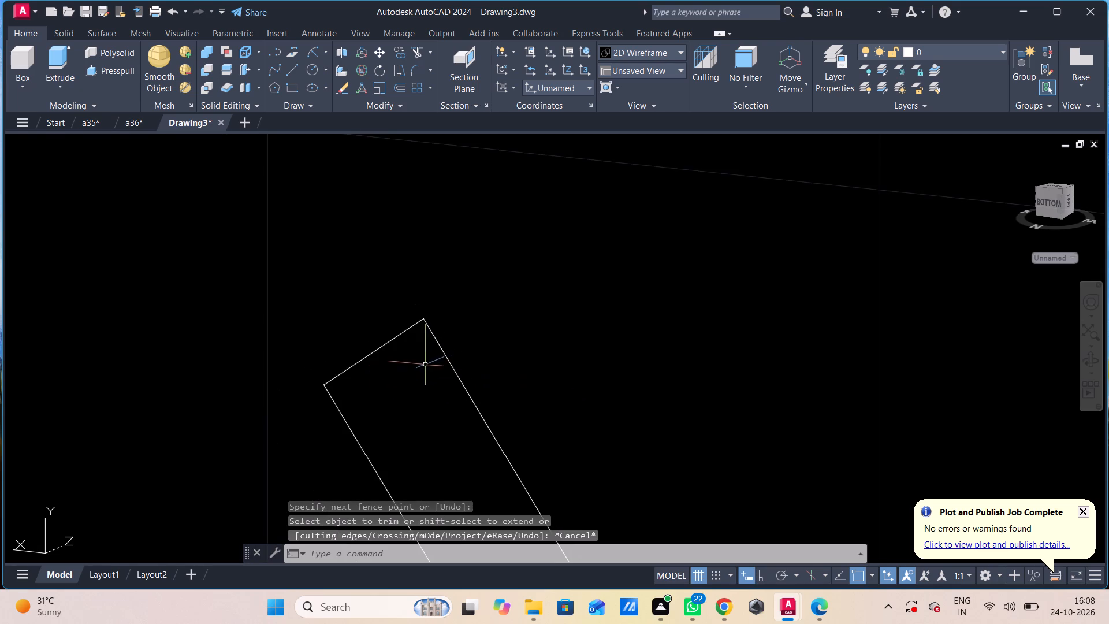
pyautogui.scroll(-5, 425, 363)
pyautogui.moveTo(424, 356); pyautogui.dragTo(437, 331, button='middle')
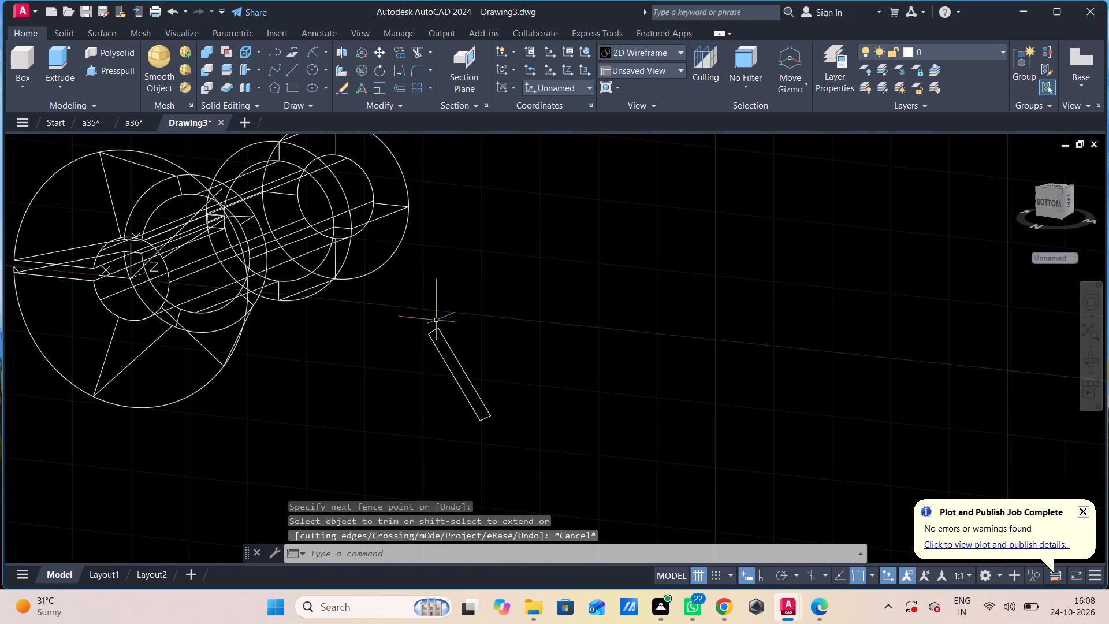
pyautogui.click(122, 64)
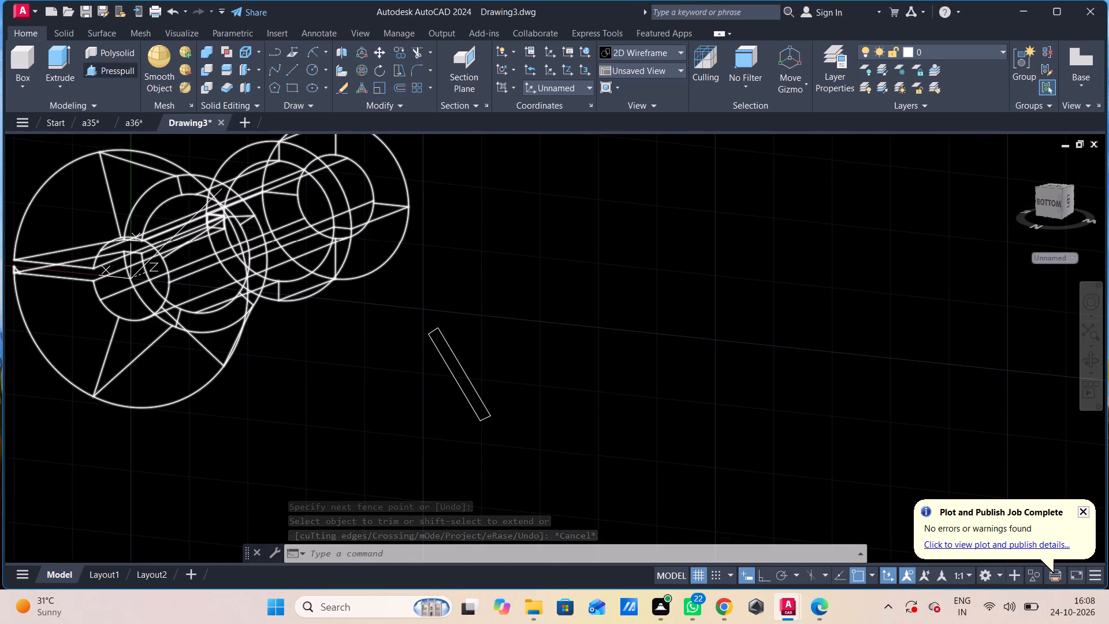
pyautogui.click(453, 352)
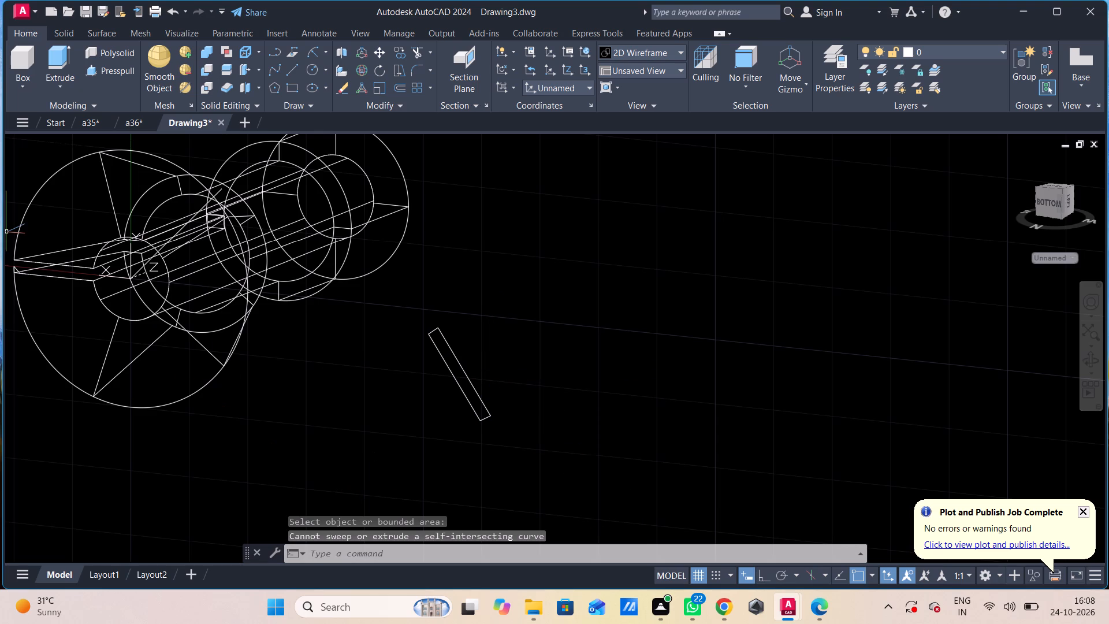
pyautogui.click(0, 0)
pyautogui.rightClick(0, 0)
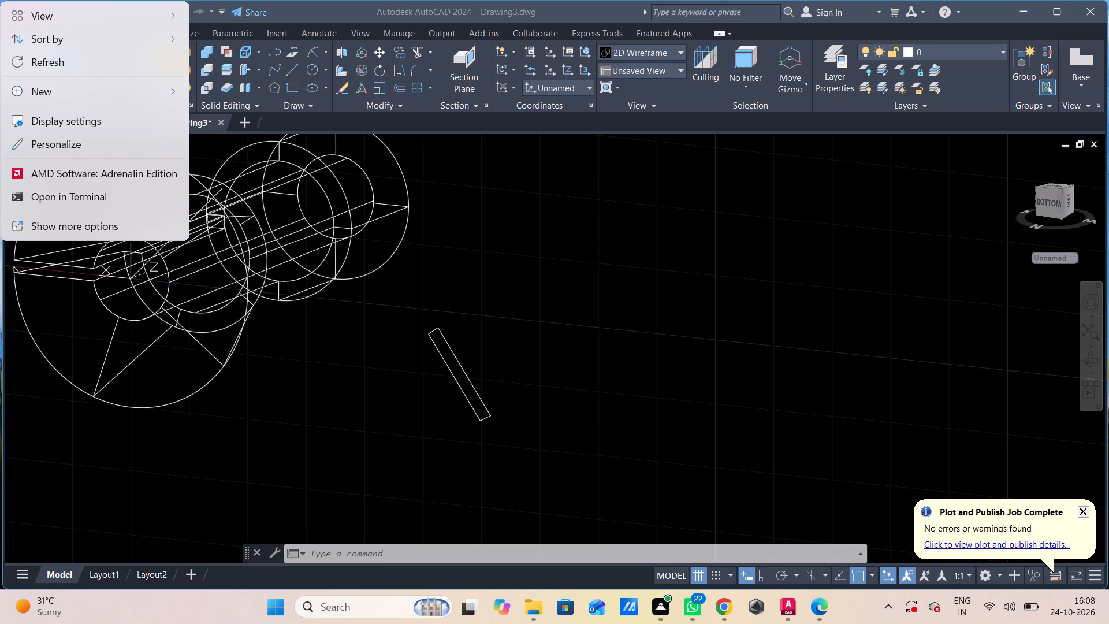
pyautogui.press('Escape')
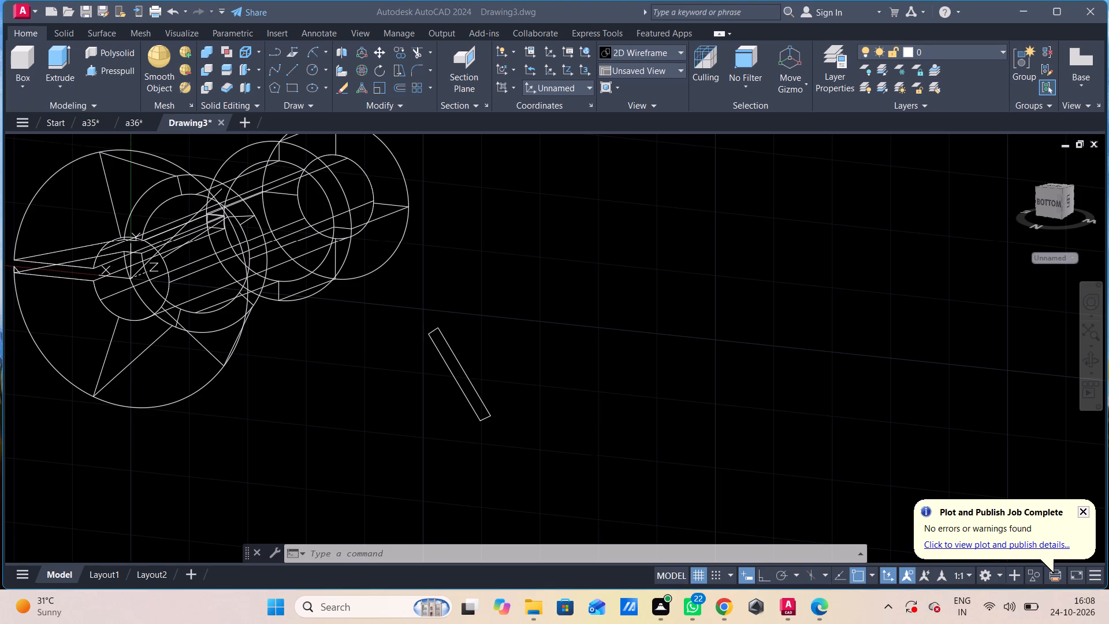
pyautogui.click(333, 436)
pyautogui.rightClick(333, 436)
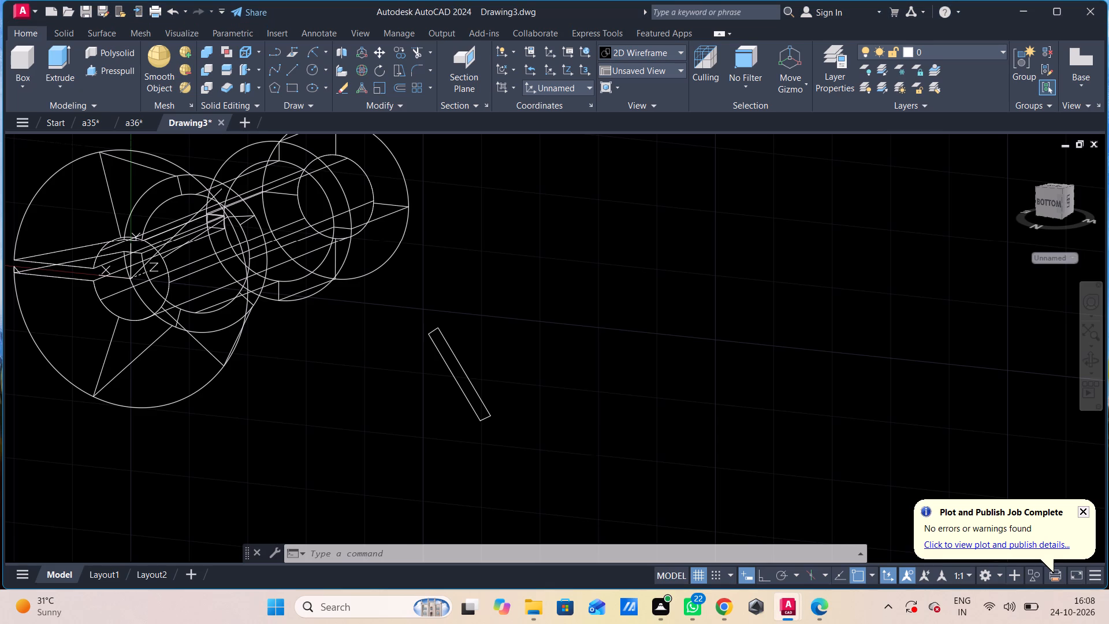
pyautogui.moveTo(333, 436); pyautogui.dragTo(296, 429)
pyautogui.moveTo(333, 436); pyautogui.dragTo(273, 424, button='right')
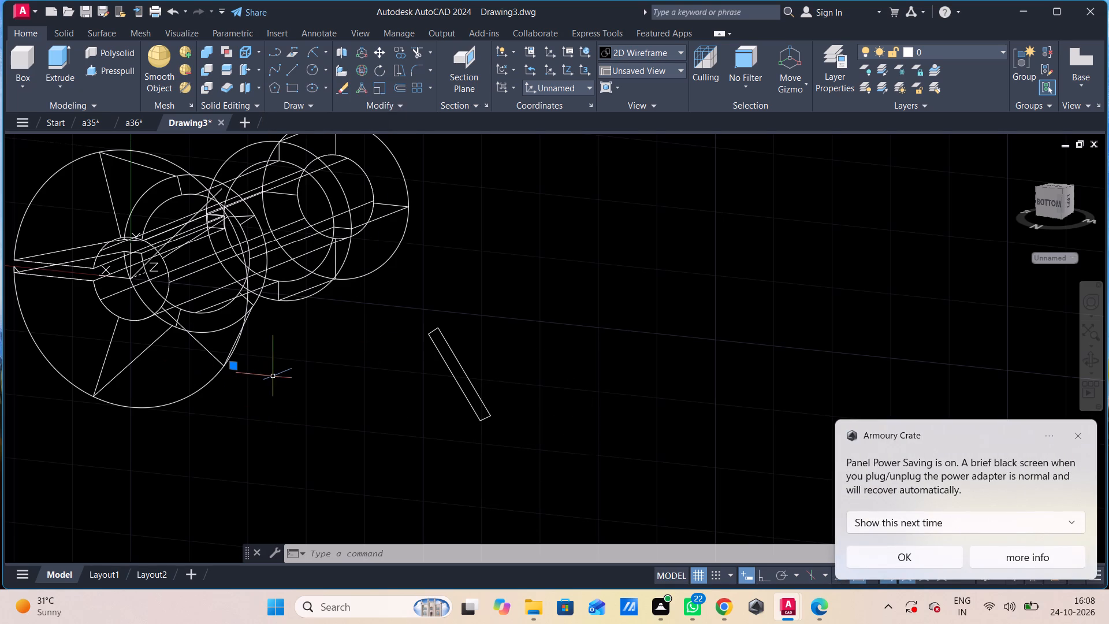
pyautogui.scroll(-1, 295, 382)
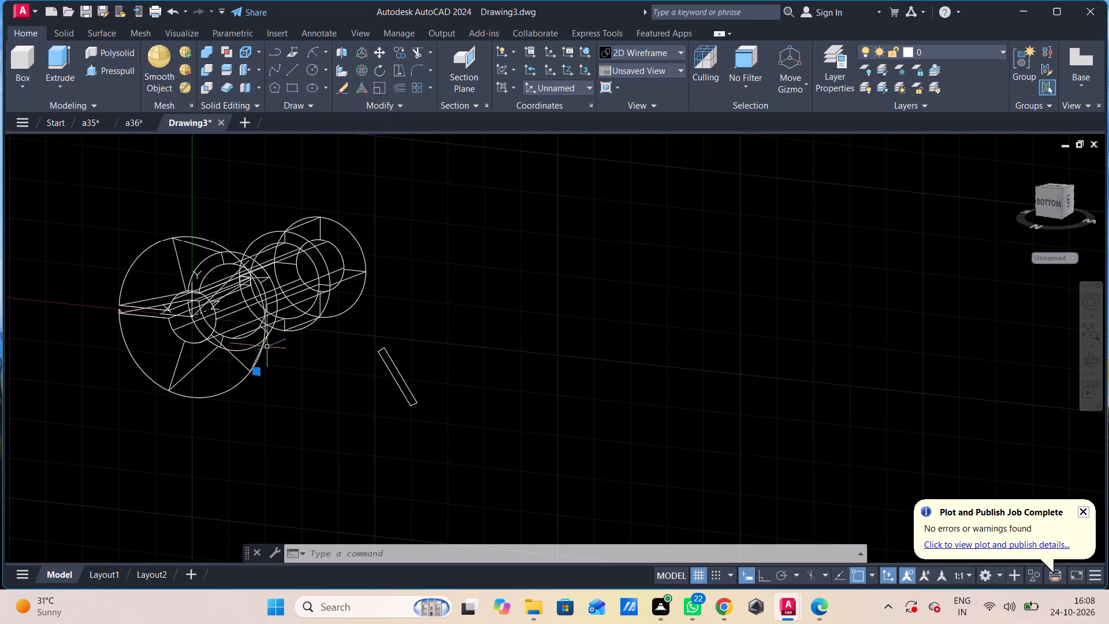
# Draw a 2-unit line at about 231° from the outer end of the radial construction line on the round part.
pyautogui.scroll(2, 267, 337)
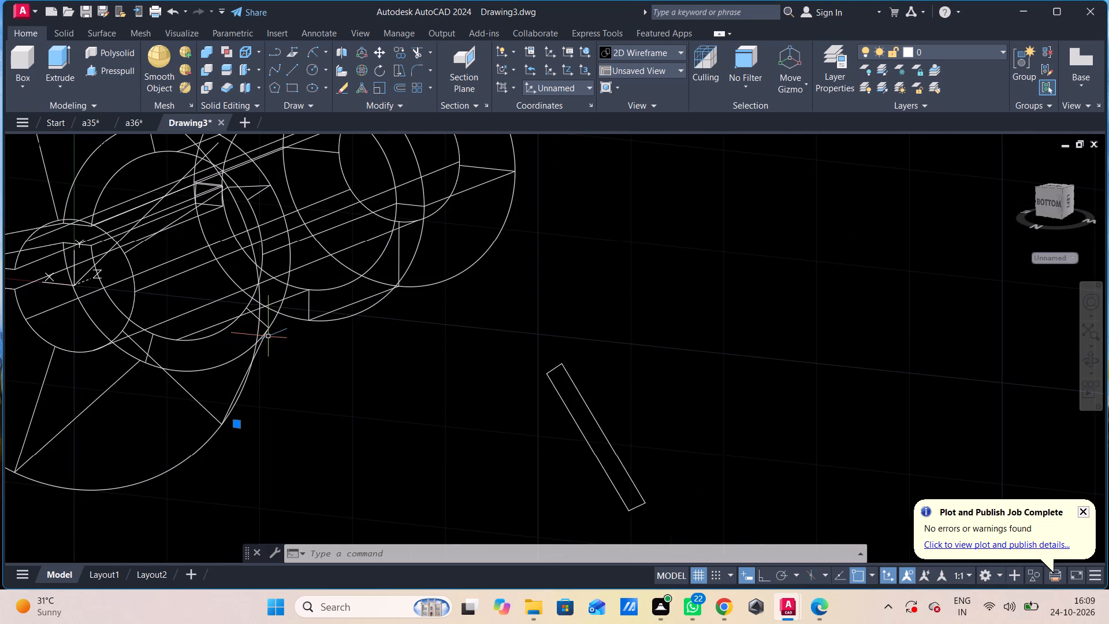
pyautogui.scroll(-1, 268, 337)
pyautogui.moveTo(274, 341); pyautogui.dragTo(314, 392, button='middle')
pyautogui.press('l')
pyautogui.press('Return')
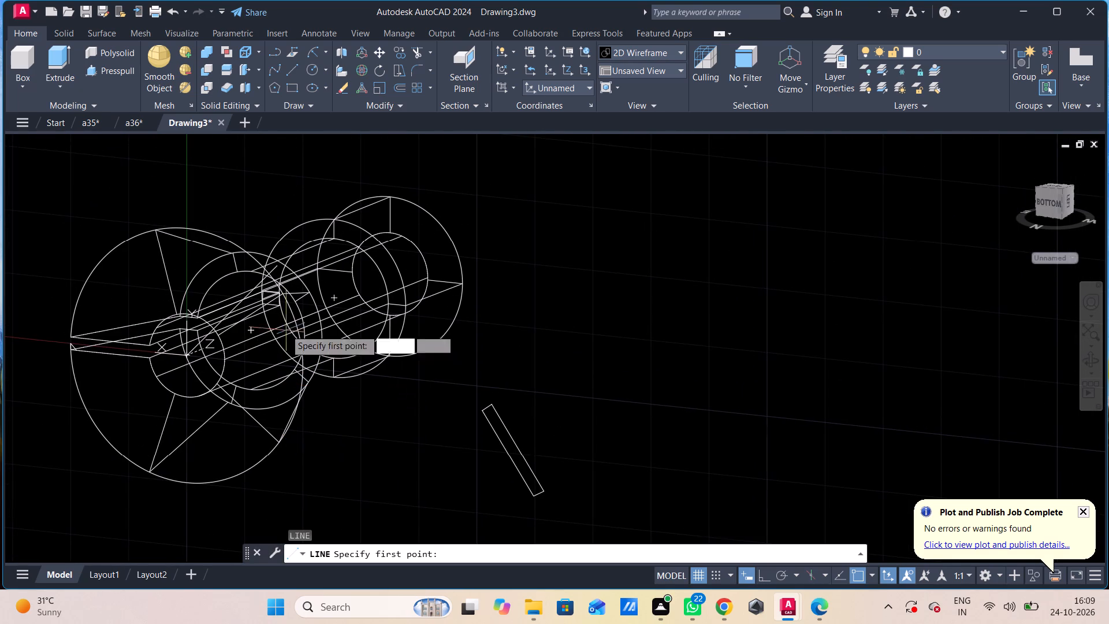
pyautogui.click(276, 268)
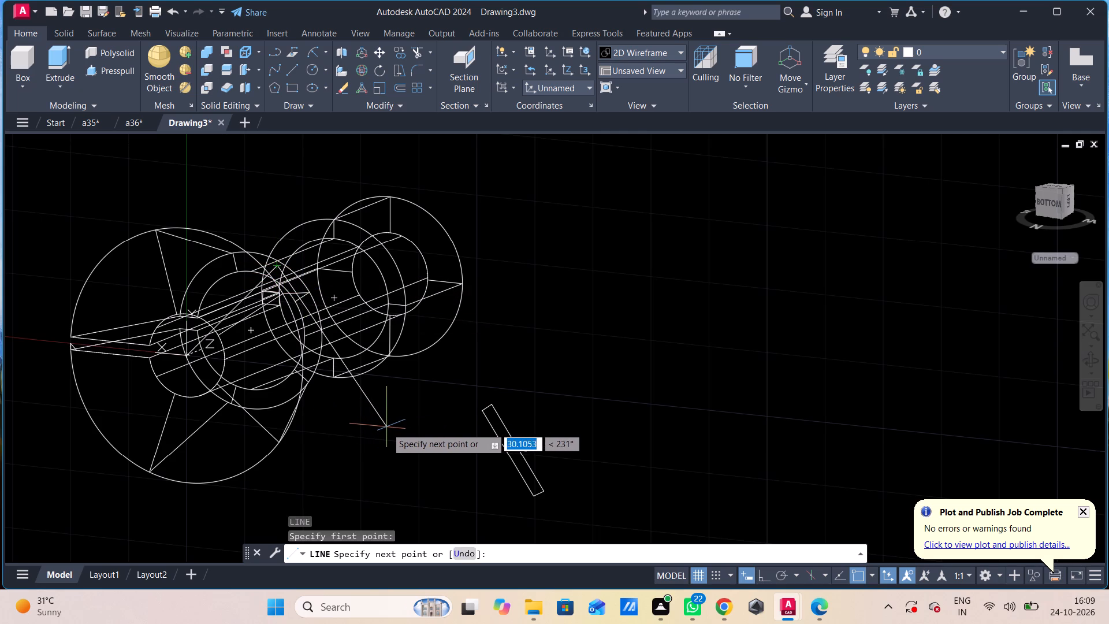
pyautogui.press('2')
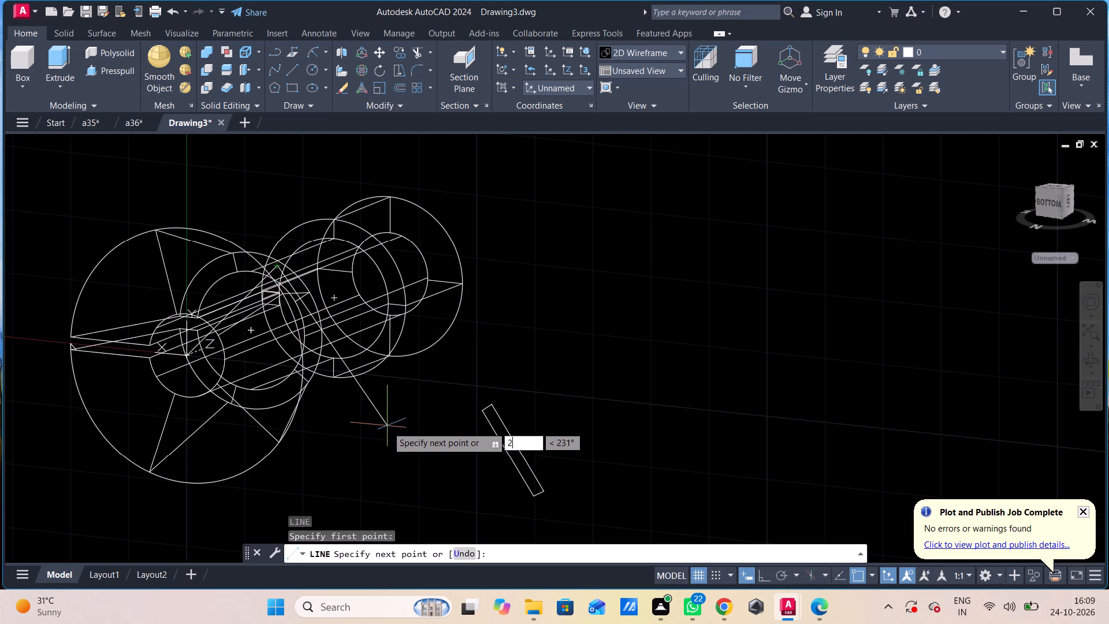
pyautogui.press('Return')
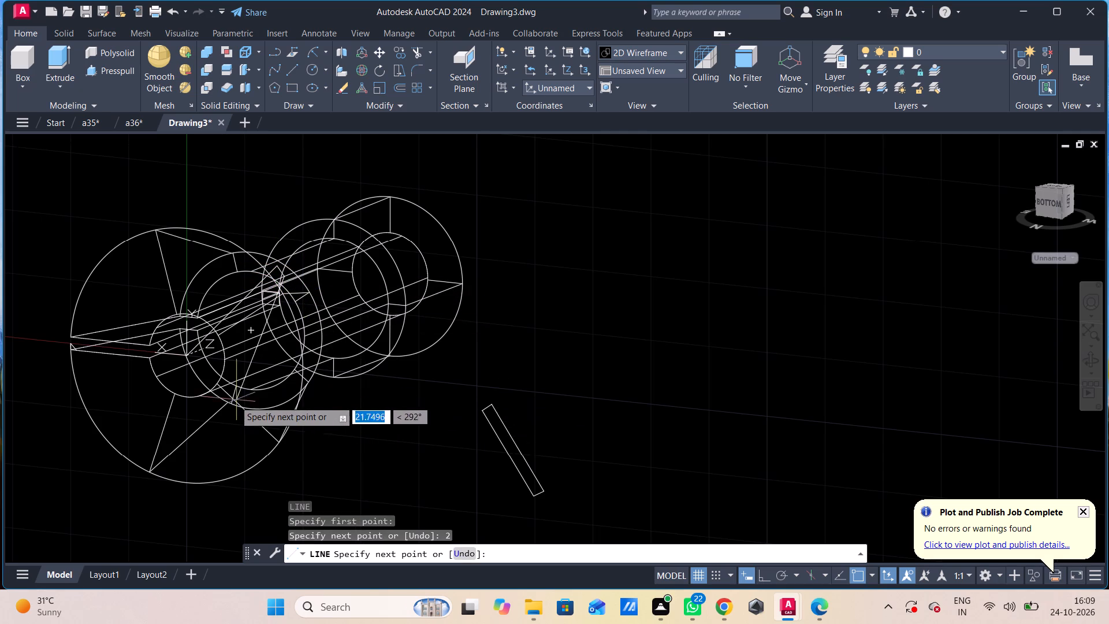
pyautogui.press('Escape')
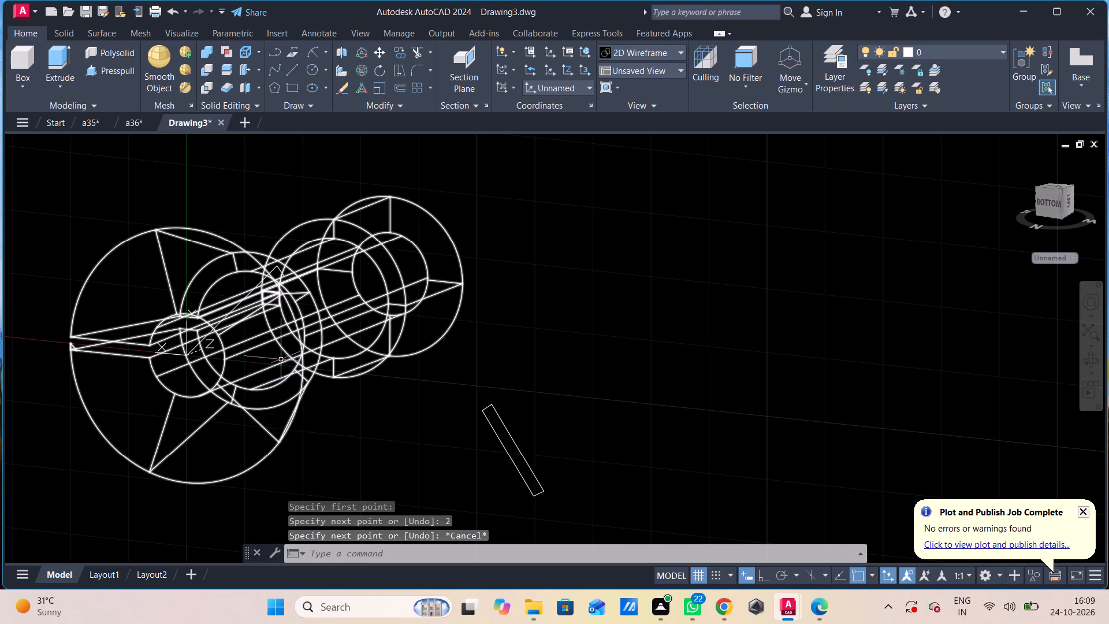
# Move the 2-unit line by its midpoint so it is centred on the radial construction line's outer end.
pyautogui.scroll(2, 281, 314)
pyautogui.moveTo(282, 278); pyautogui.dragTo(374, 313, button='middle')
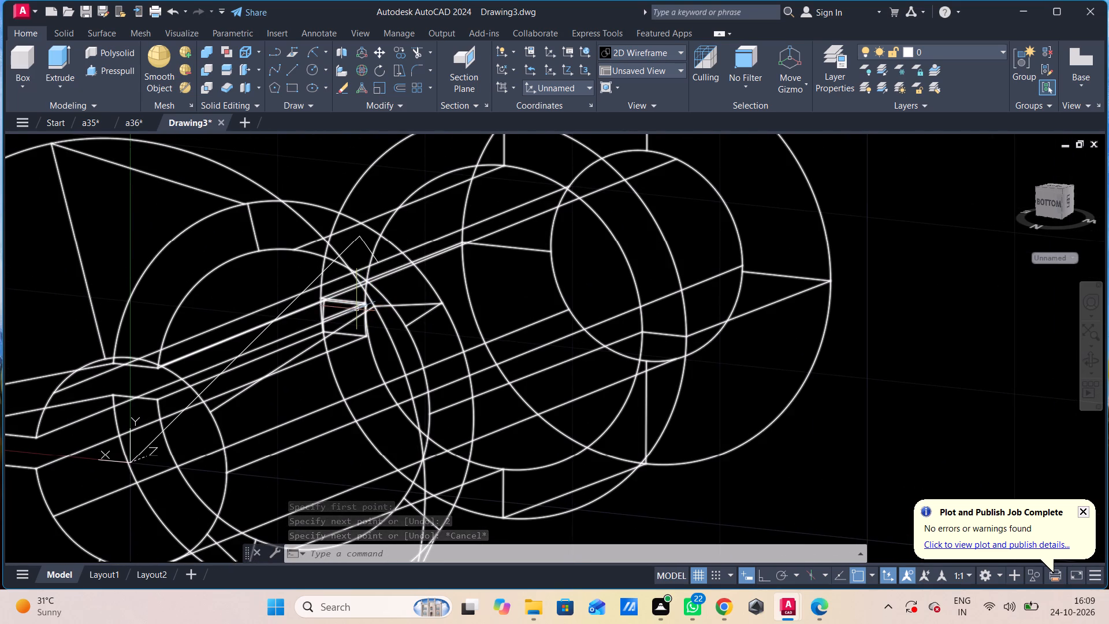
pyautogui.click(370, 253)
pyautogui.click(367, 248)
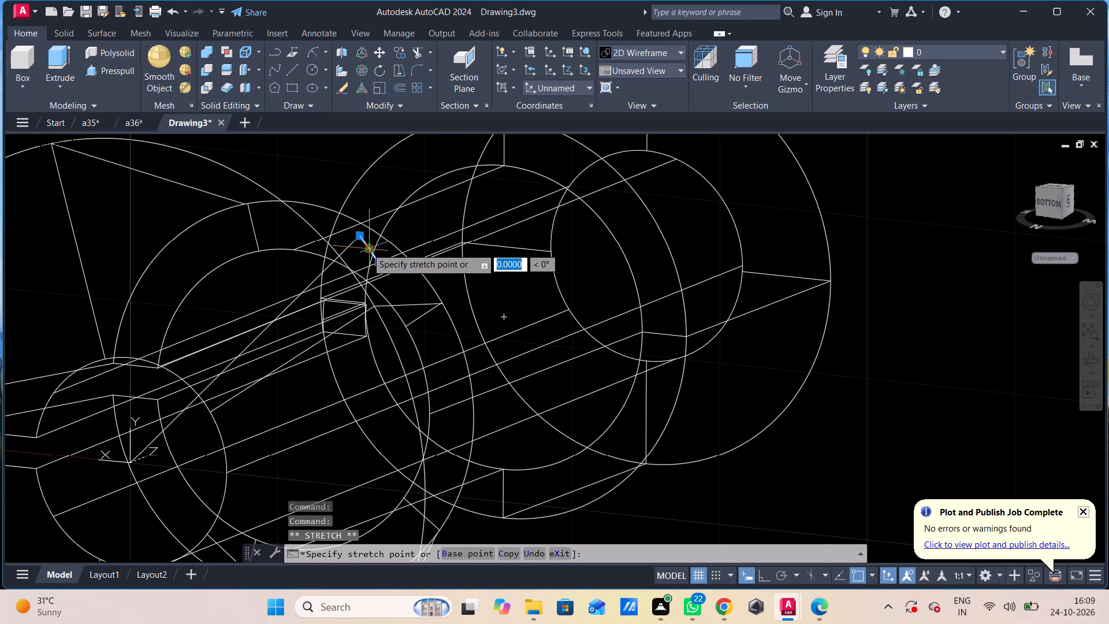
pyautogui.click(357, 240)
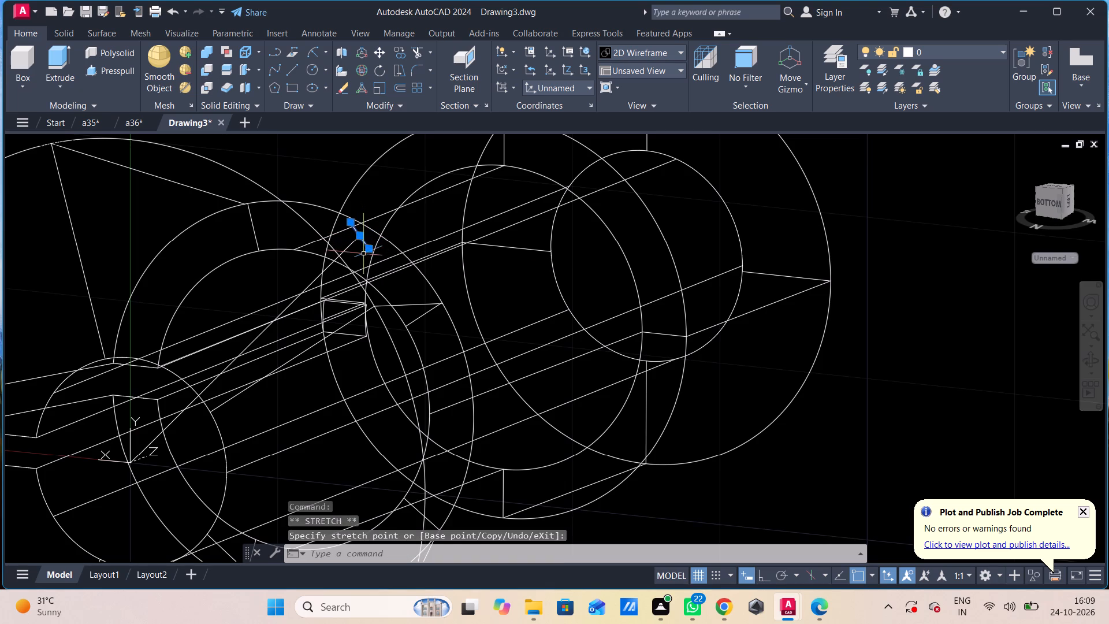
pyautogui.press('Escape')
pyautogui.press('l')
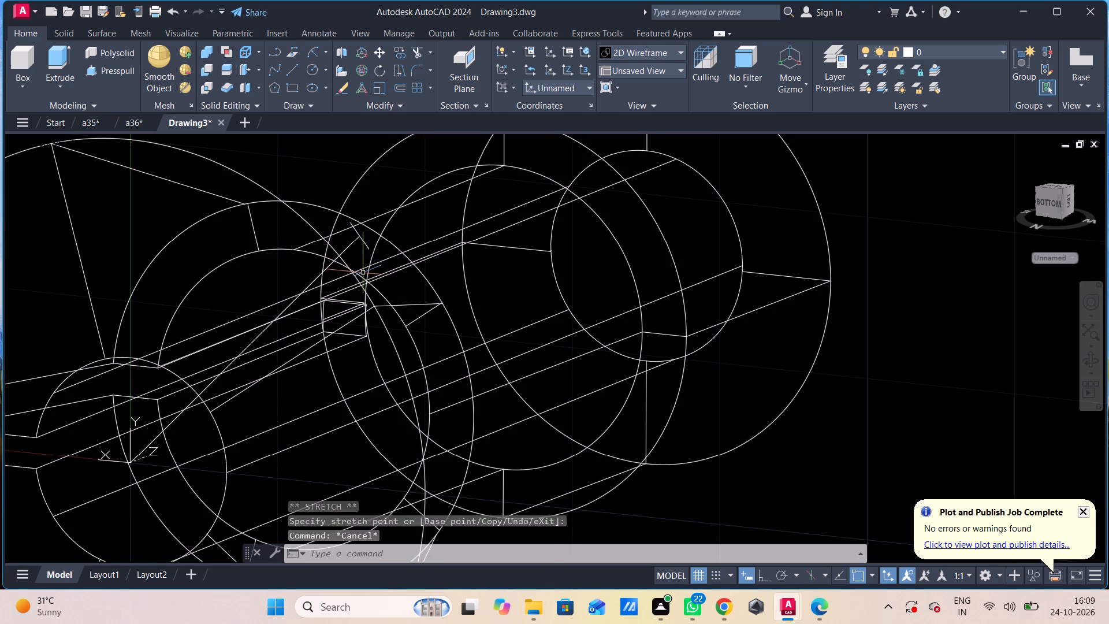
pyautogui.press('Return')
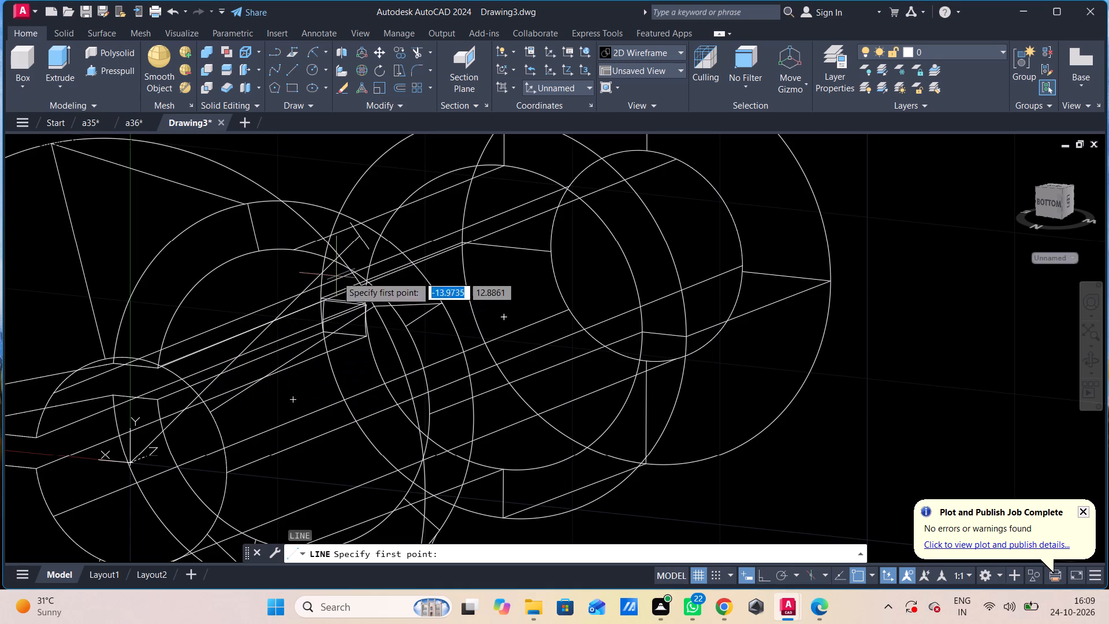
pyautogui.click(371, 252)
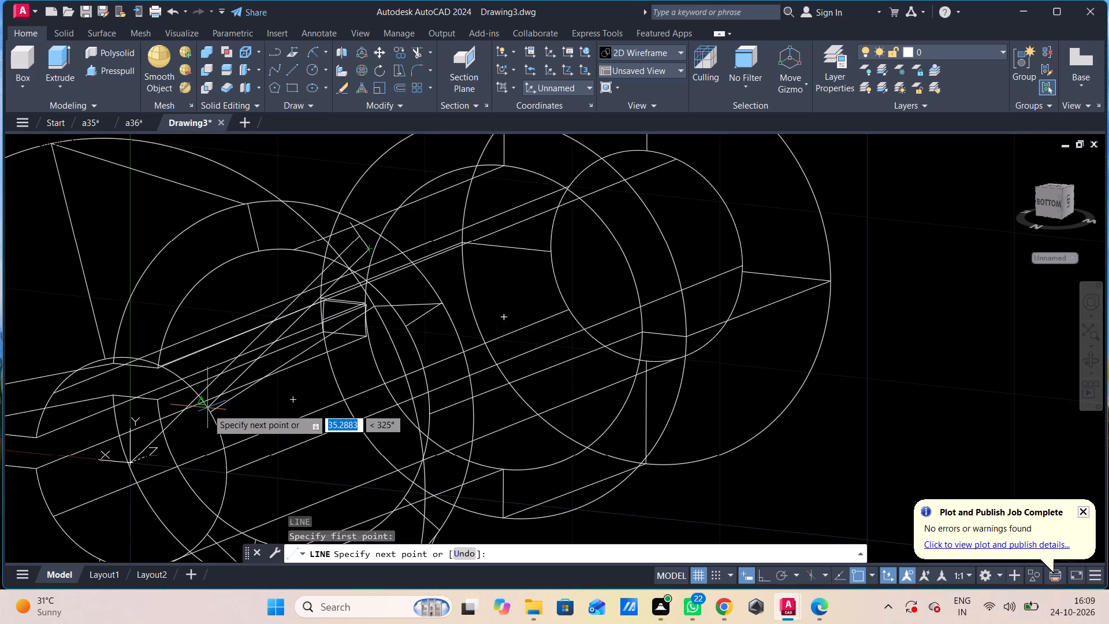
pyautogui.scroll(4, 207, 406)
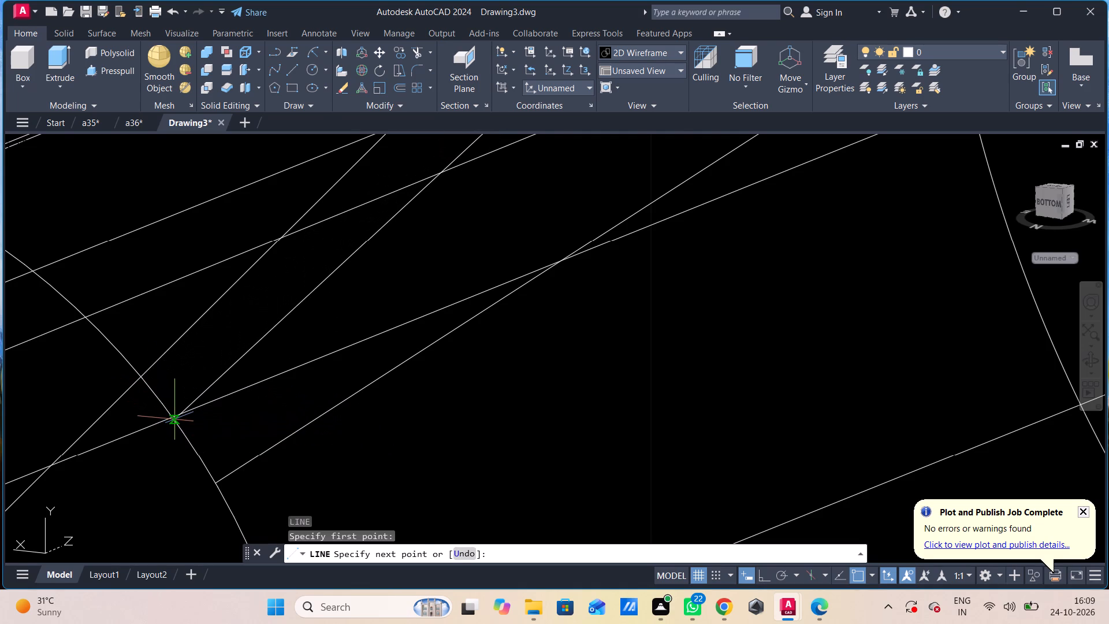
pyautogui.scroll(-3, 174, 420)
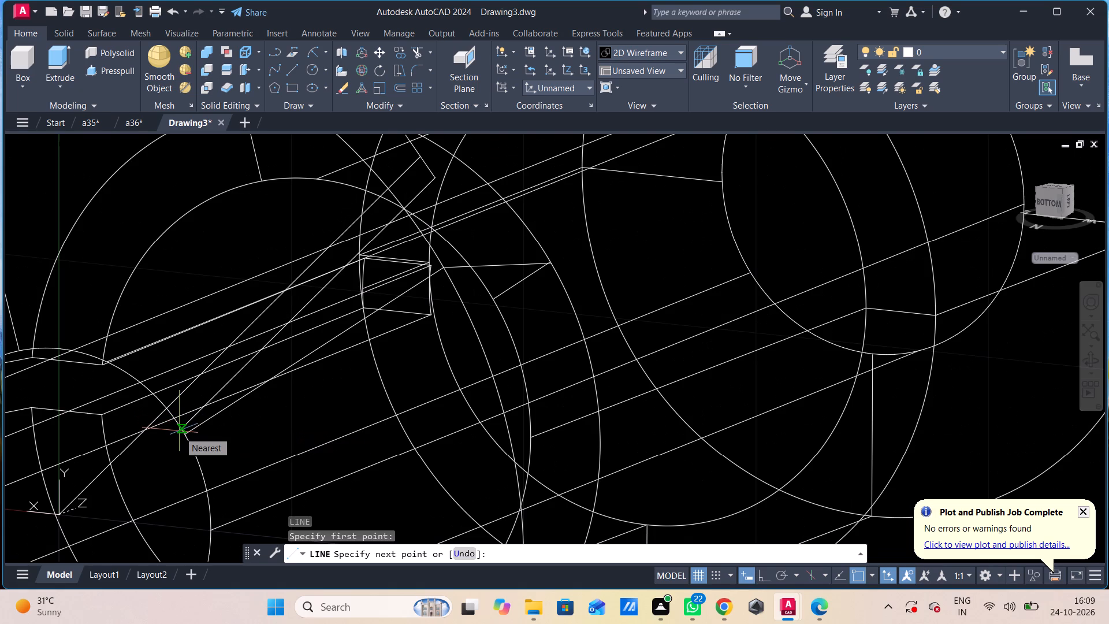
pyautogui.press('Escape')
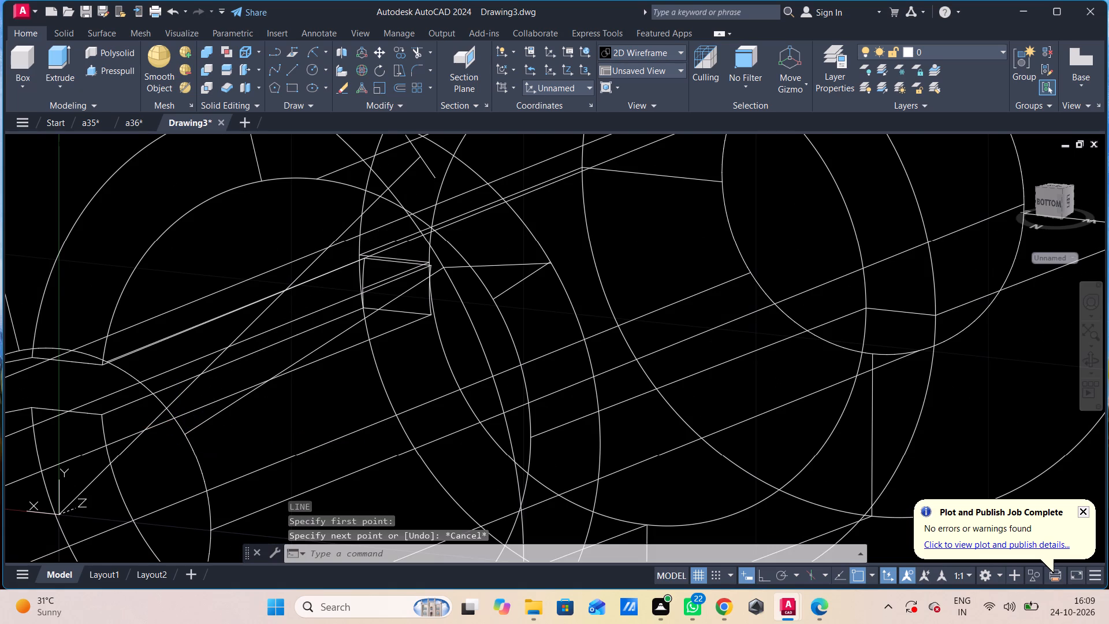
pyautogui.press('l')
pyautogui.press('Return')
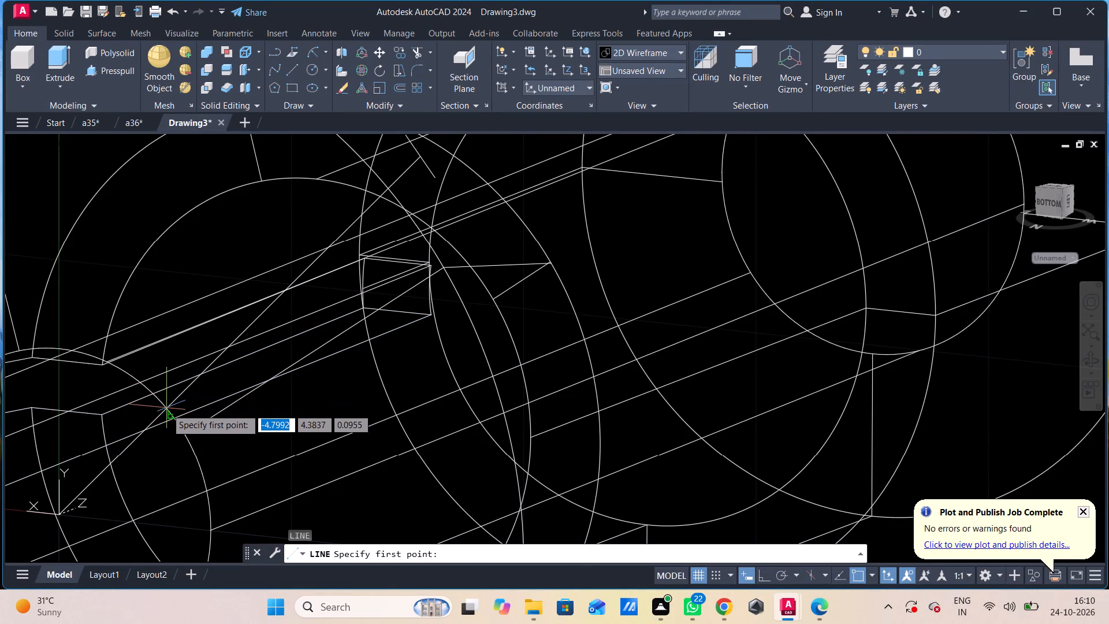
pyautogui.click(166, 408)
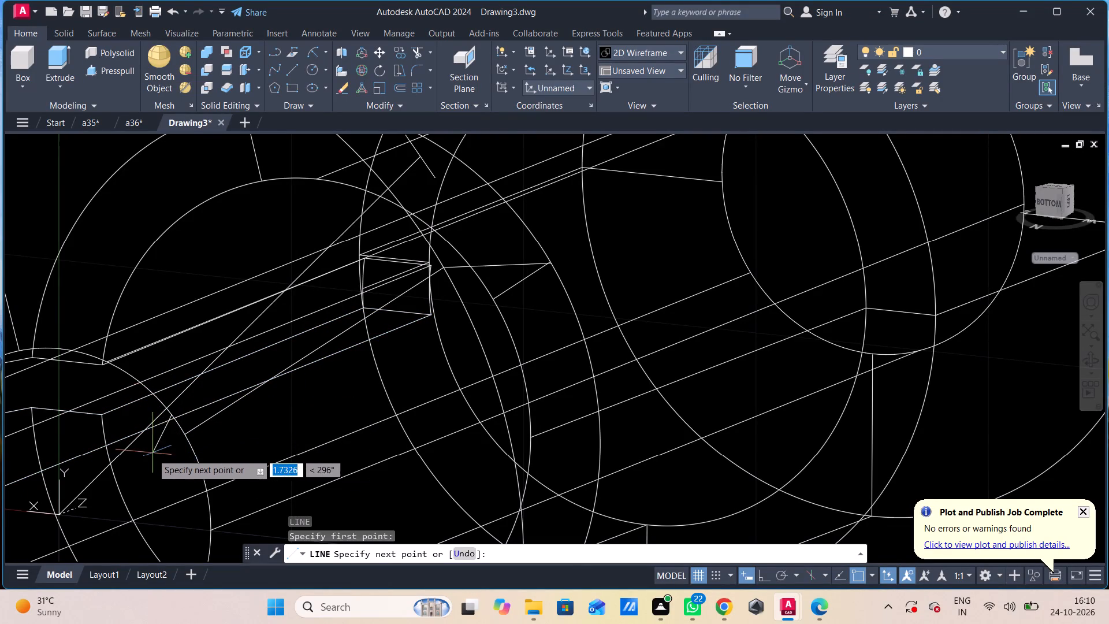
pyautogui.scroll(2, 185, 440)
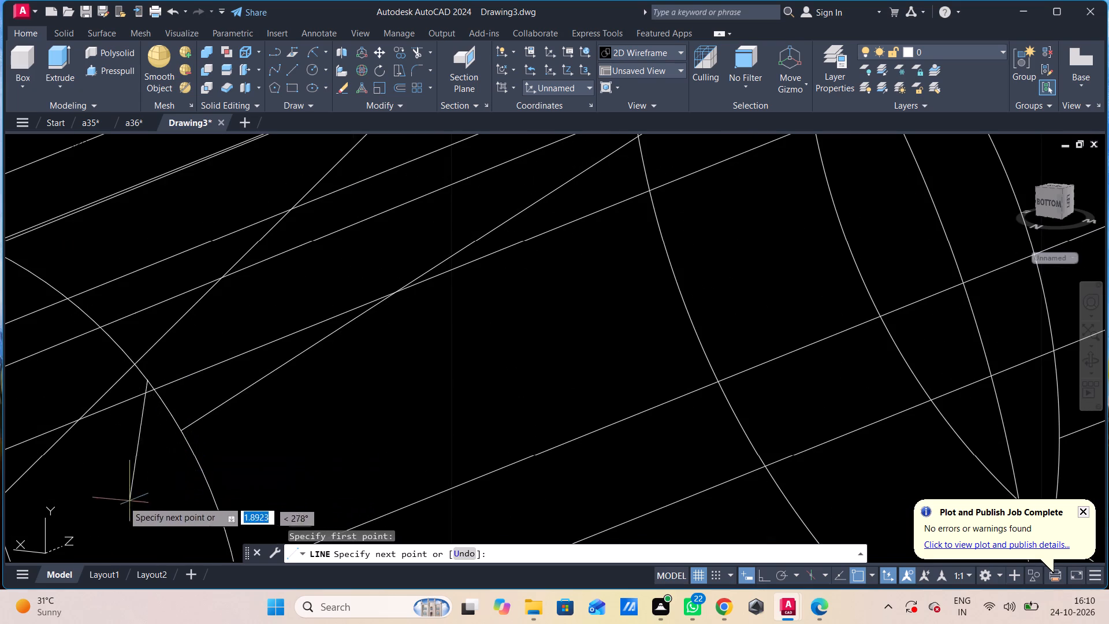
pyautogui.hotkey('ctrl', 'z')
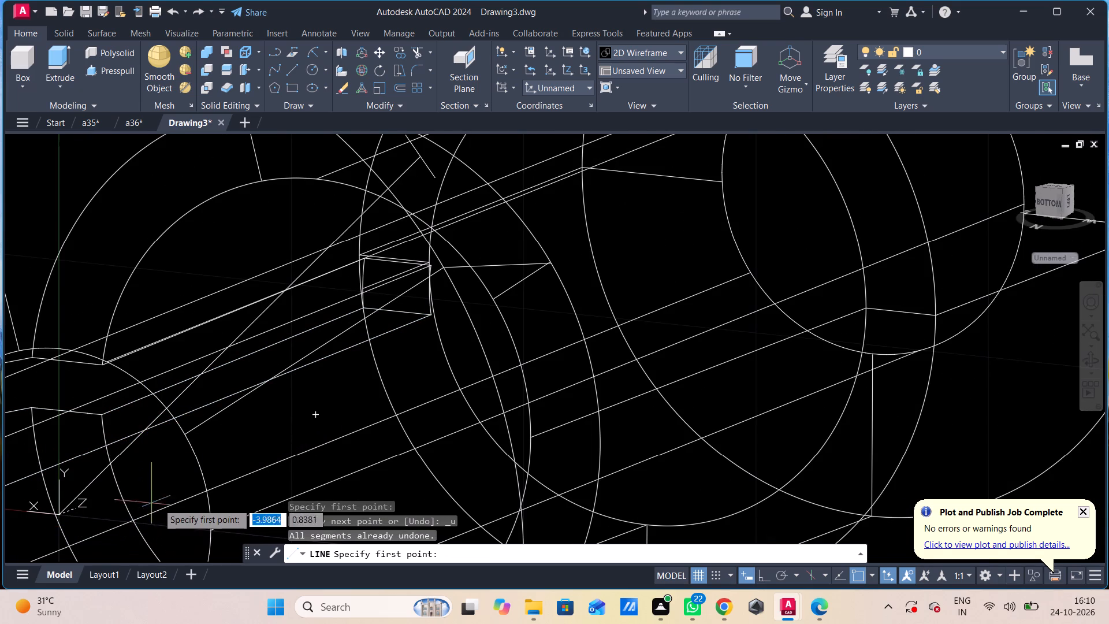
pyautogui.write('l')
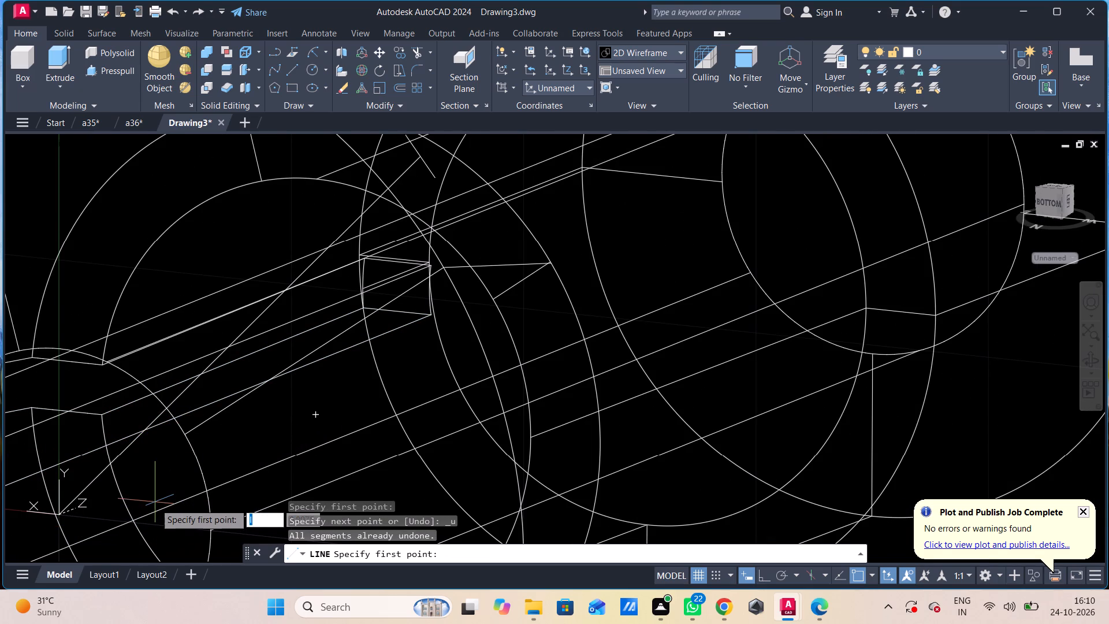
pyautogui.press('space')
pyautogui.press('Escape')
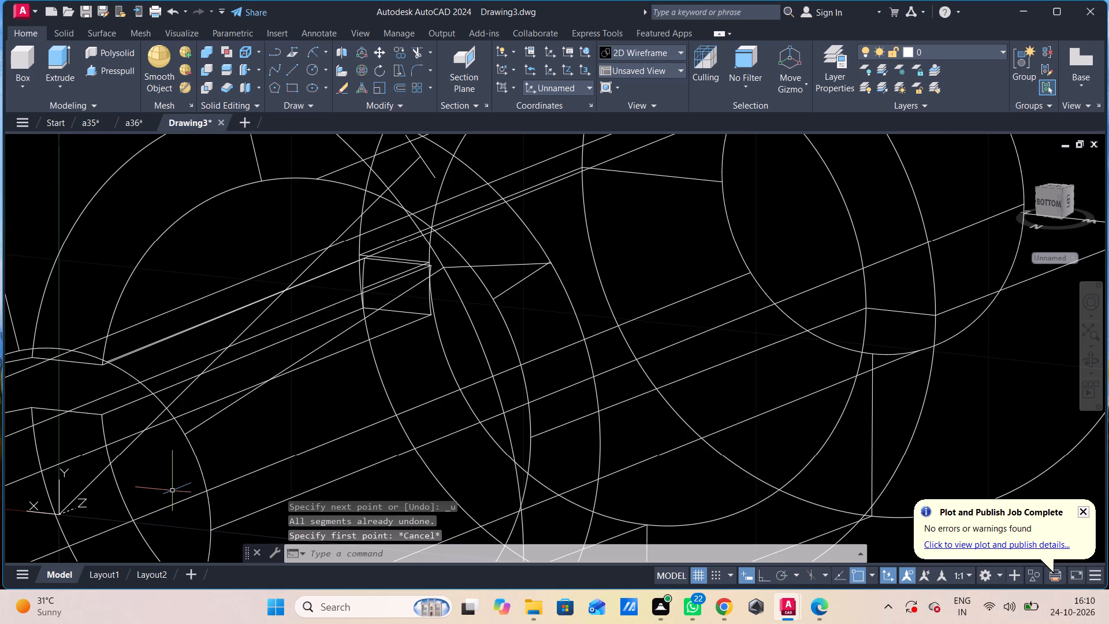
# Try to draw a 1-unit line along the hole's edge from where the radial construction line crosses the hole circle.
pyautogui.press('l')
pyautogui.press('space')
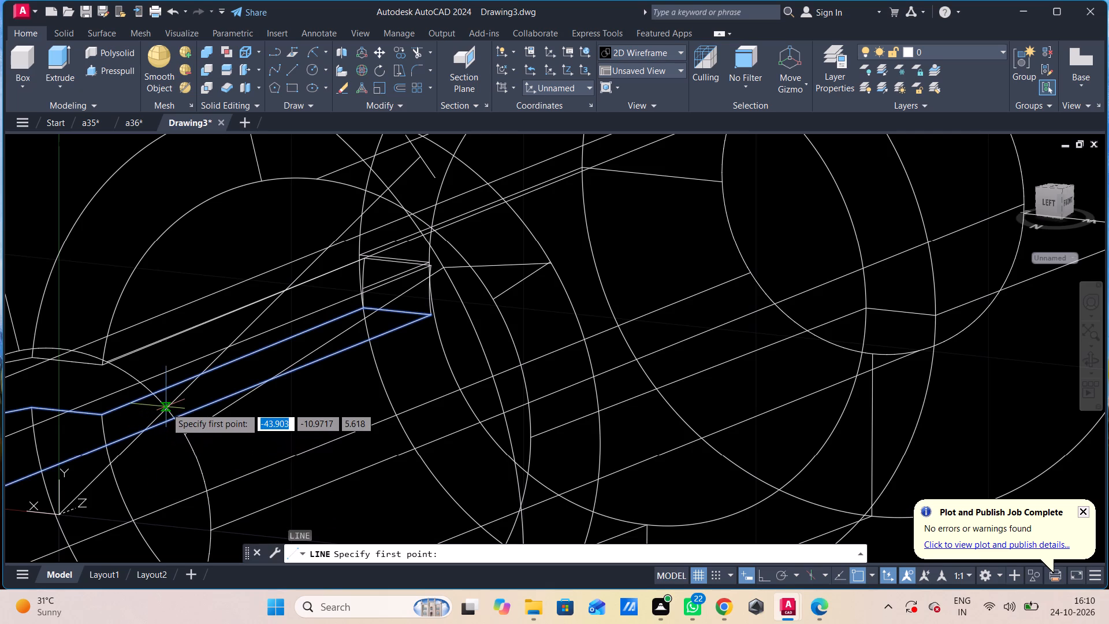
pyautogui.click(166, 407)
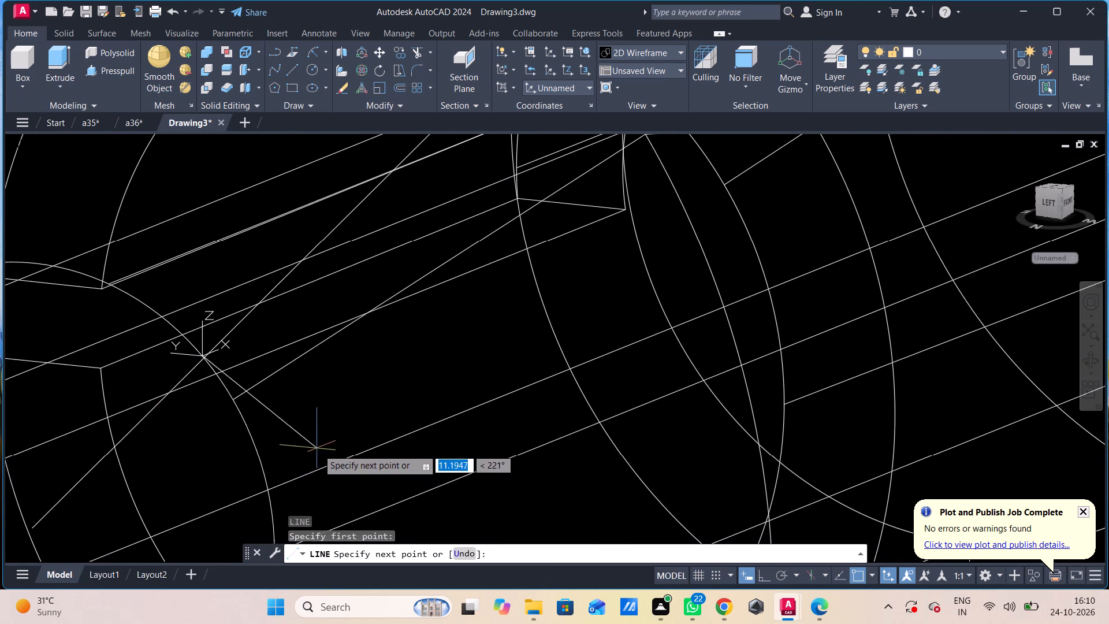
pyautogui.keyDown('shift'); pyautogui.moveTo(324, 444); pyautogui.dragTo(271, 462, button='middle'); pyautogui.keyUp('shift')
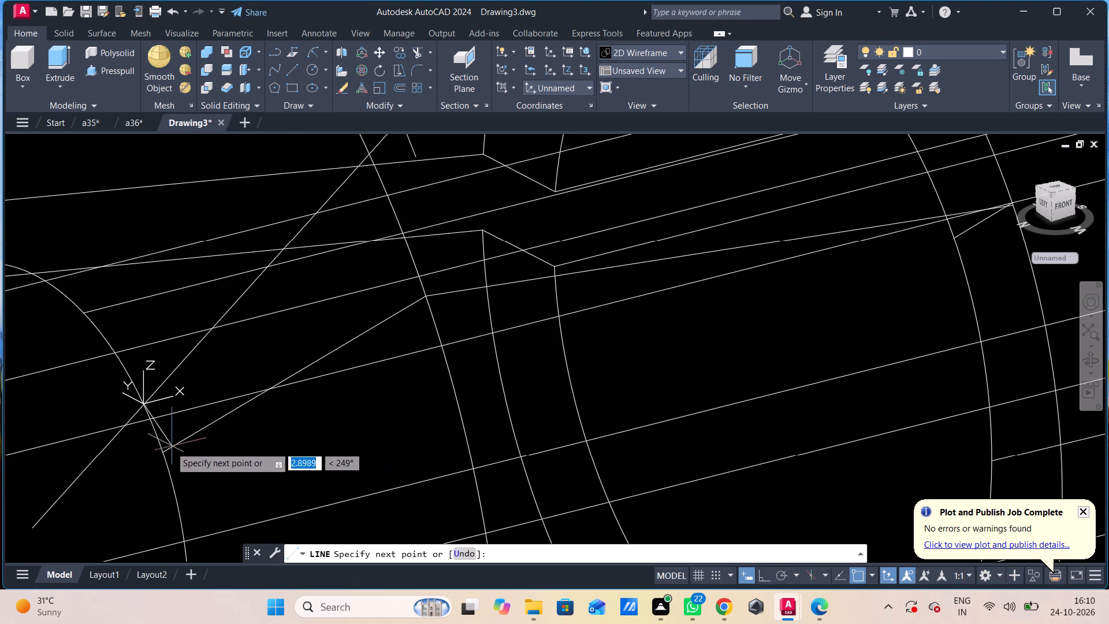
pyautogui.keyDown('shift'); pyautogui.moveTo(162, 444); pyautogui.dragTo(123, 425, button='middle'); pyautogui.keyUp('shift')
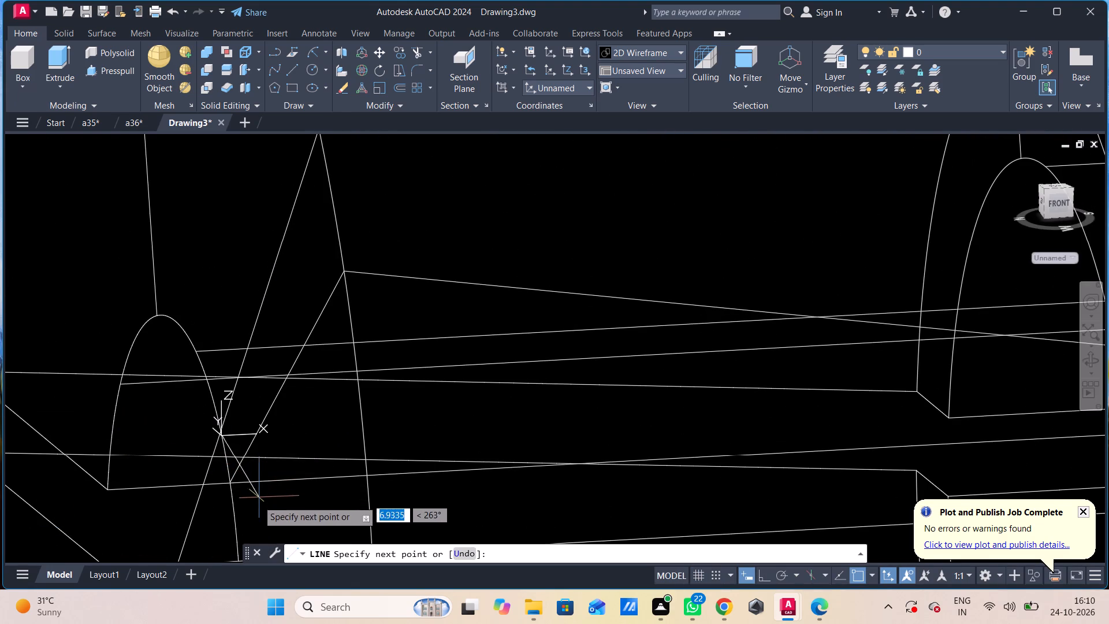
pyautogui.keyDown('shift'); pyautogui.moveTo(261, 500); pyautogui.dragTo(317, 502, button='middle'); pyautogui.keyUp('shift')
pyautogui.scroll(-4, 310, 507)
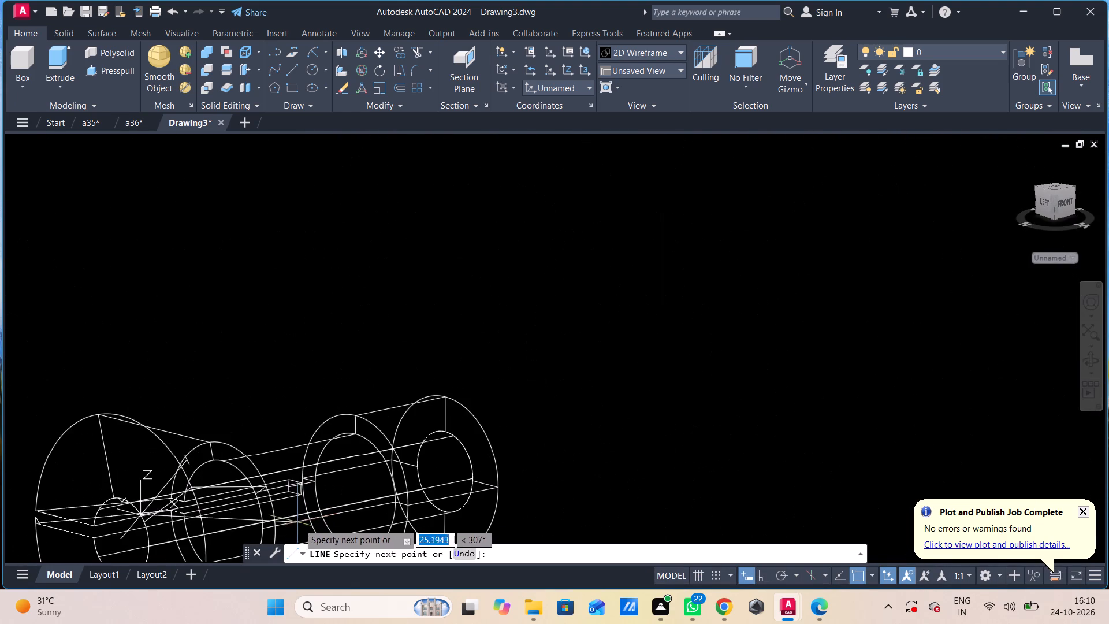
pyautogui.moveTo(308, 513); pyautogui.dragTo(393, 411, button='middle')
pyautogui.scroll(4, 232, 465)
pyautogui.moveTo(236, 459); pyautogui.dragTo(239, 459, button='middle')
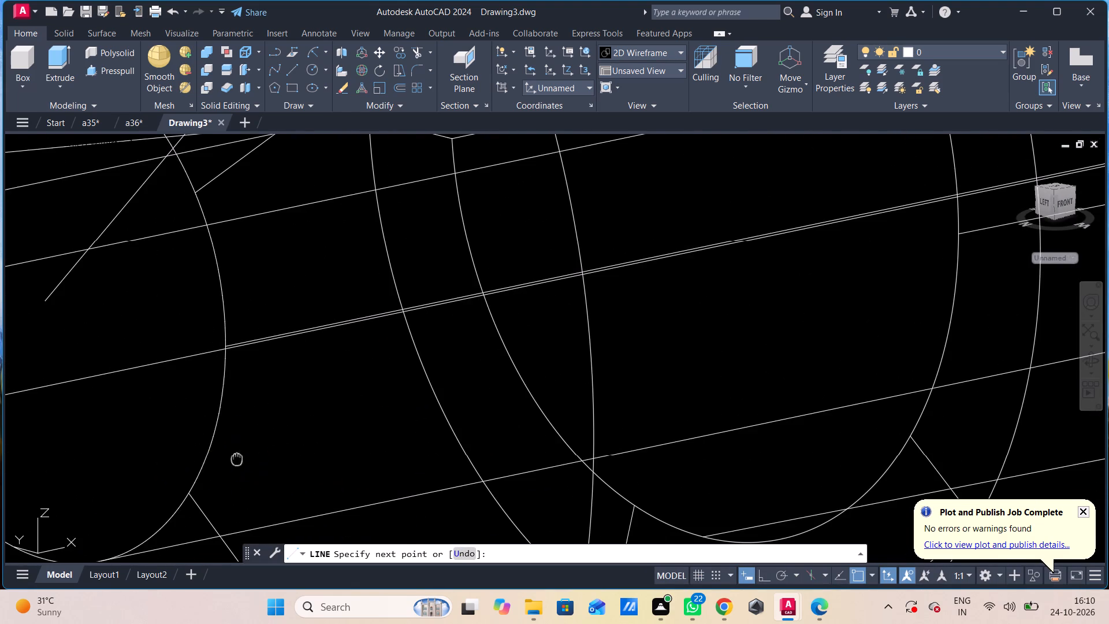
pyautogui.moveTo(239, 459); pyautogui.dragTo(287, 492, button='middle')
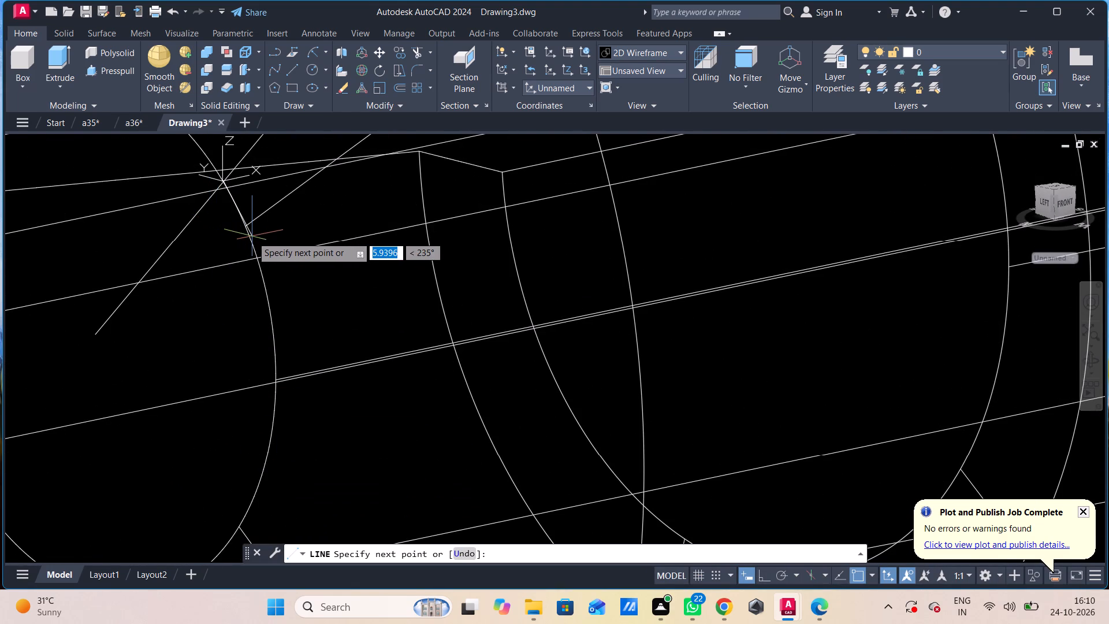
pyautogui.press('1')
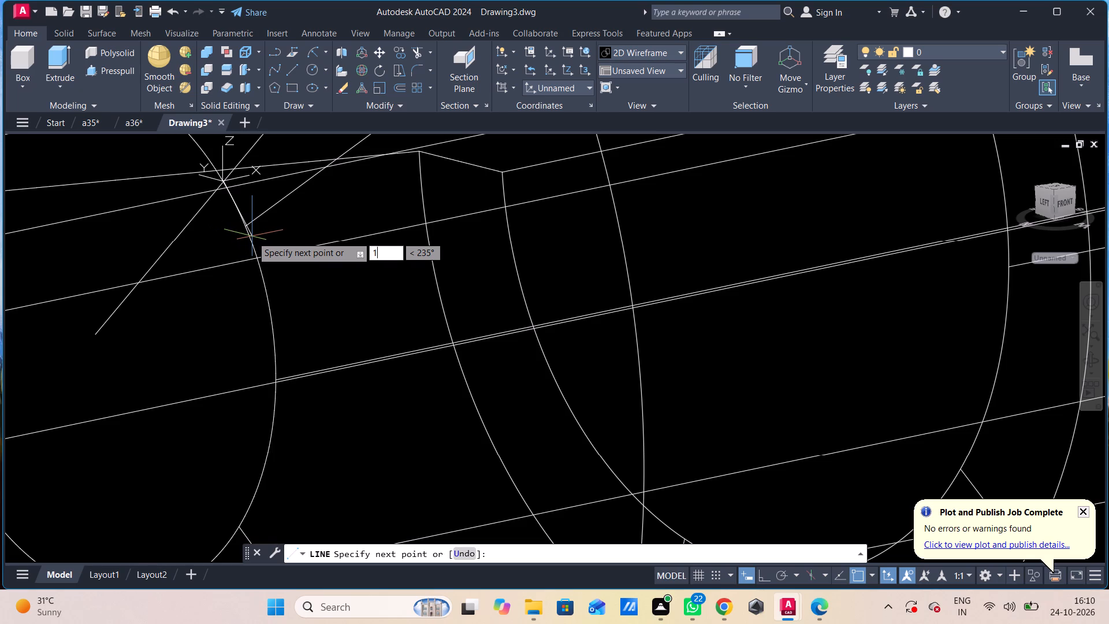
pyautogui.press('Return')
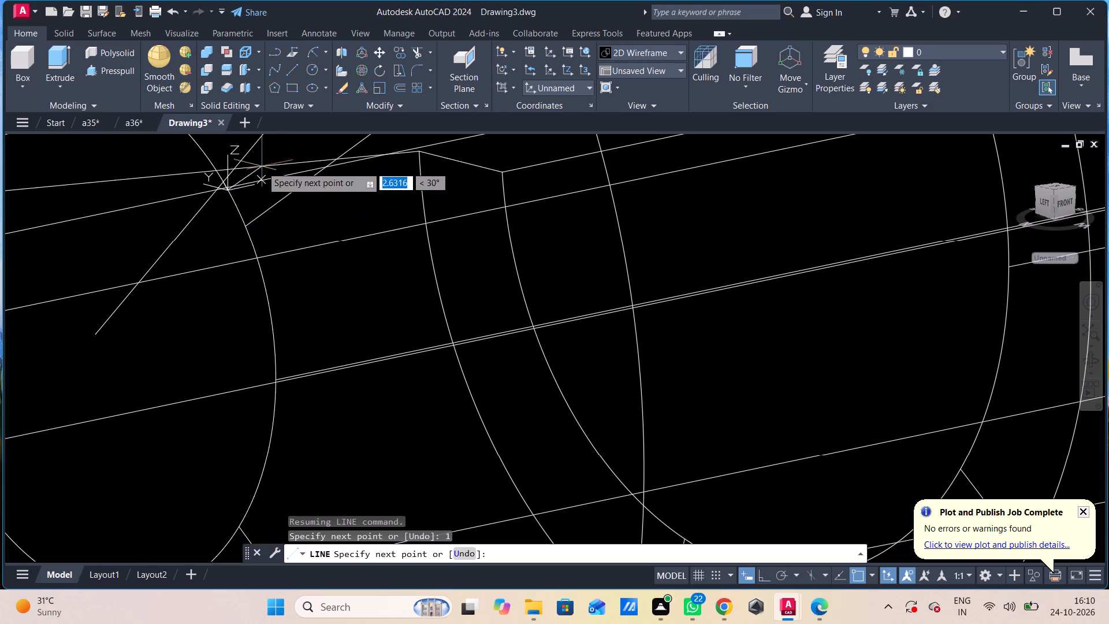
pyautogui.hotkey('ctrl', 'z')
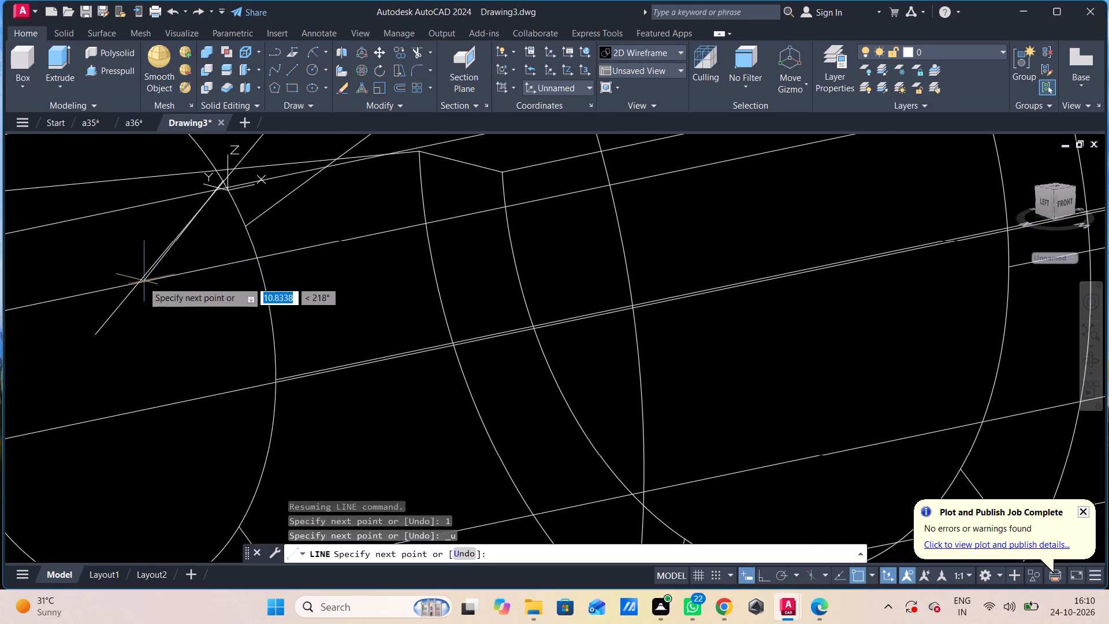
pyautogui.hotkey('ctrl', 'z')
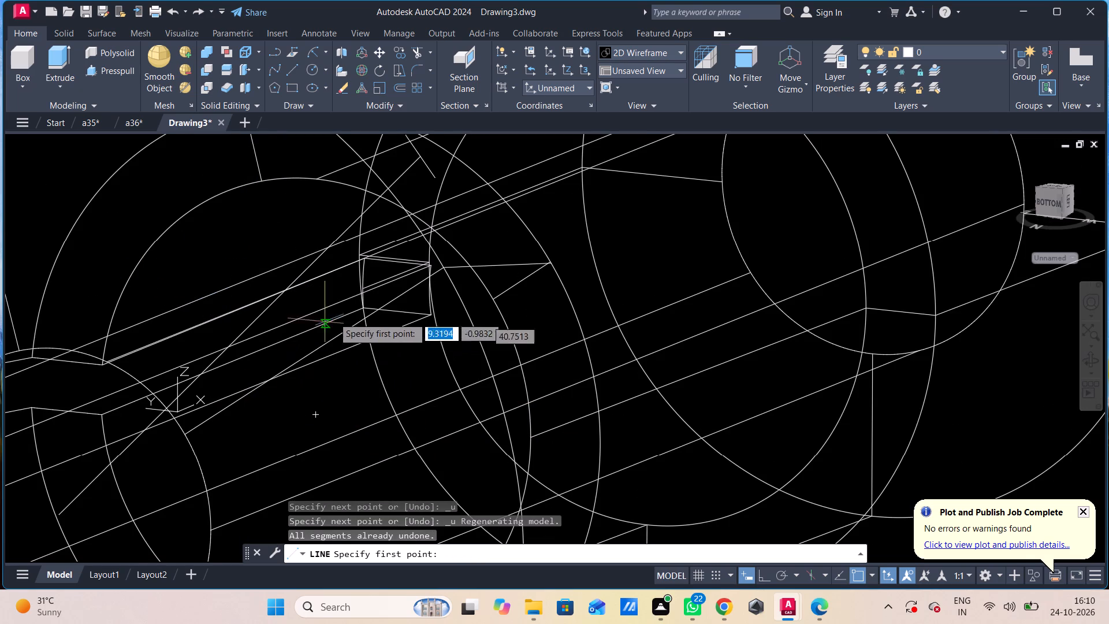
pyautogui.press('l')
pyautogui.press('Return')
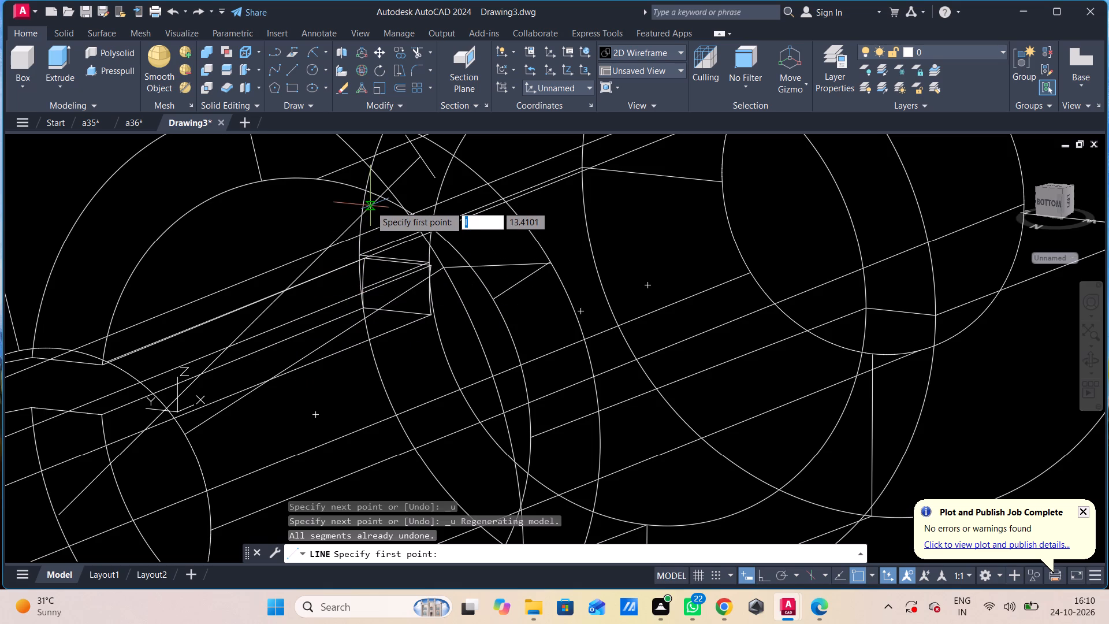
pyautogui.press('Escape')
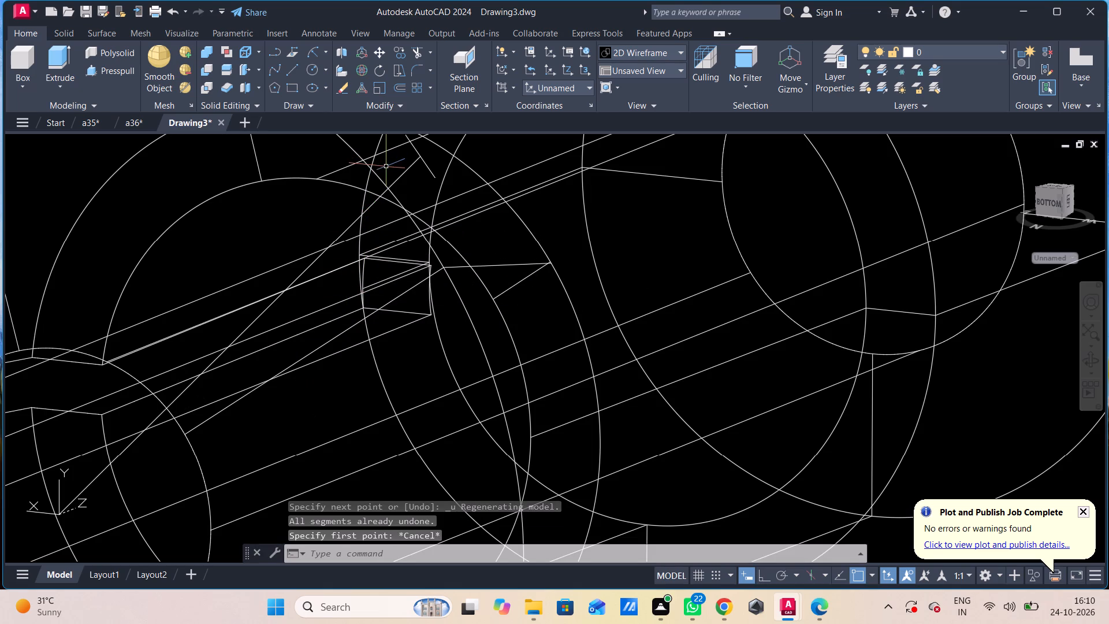
# Draw a slot side line from one end of the 2-unit line to the hole circle, alongside the radial construction line.
pyautogui.press('l')
pyautogui.press('Return')
pyautogui.moveTo(400, 157); pyautogui.dragTo(407, 177, button='middle')
pyautogui.scroll(1, 411, 171)
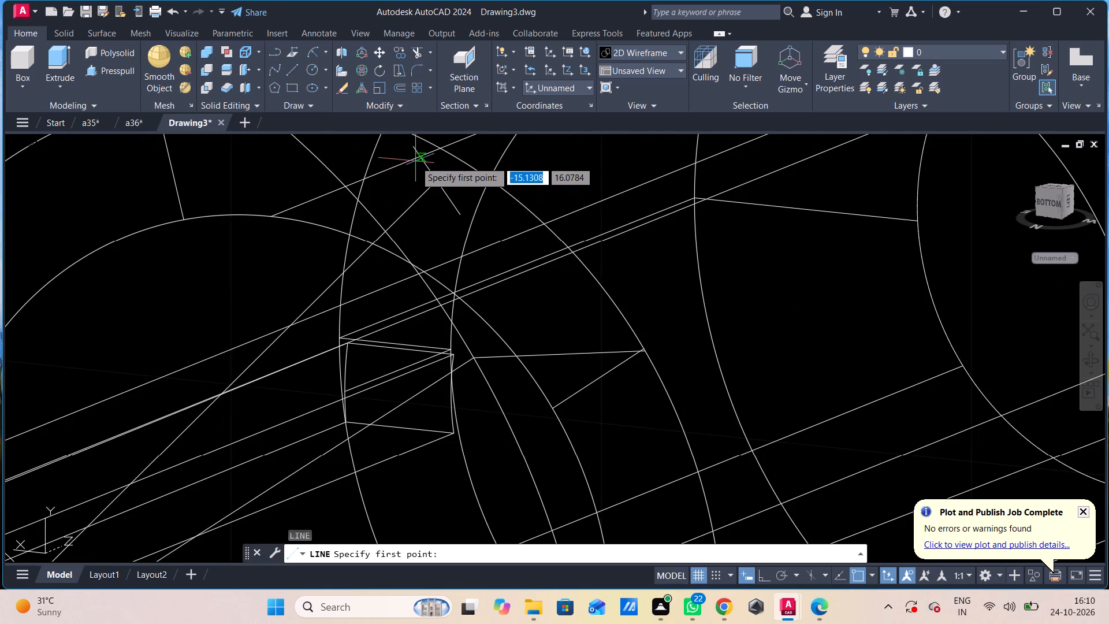
pyautogui.click(408, 146)
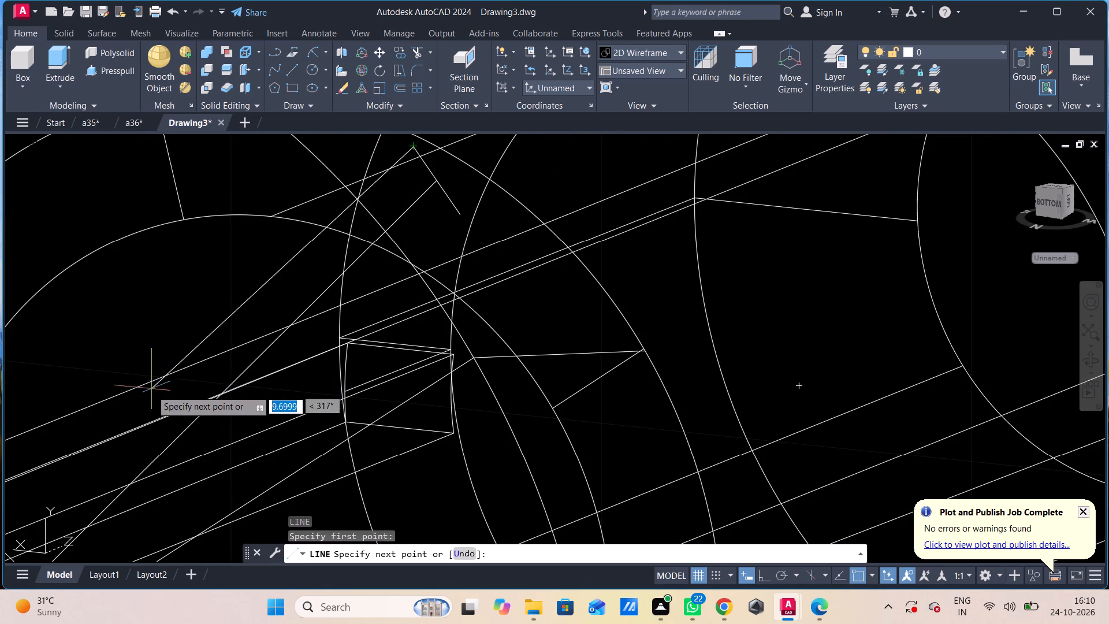
pyautogui.moveTo(151, 410); pyautogui.dragTo(436, 292, button='middle')
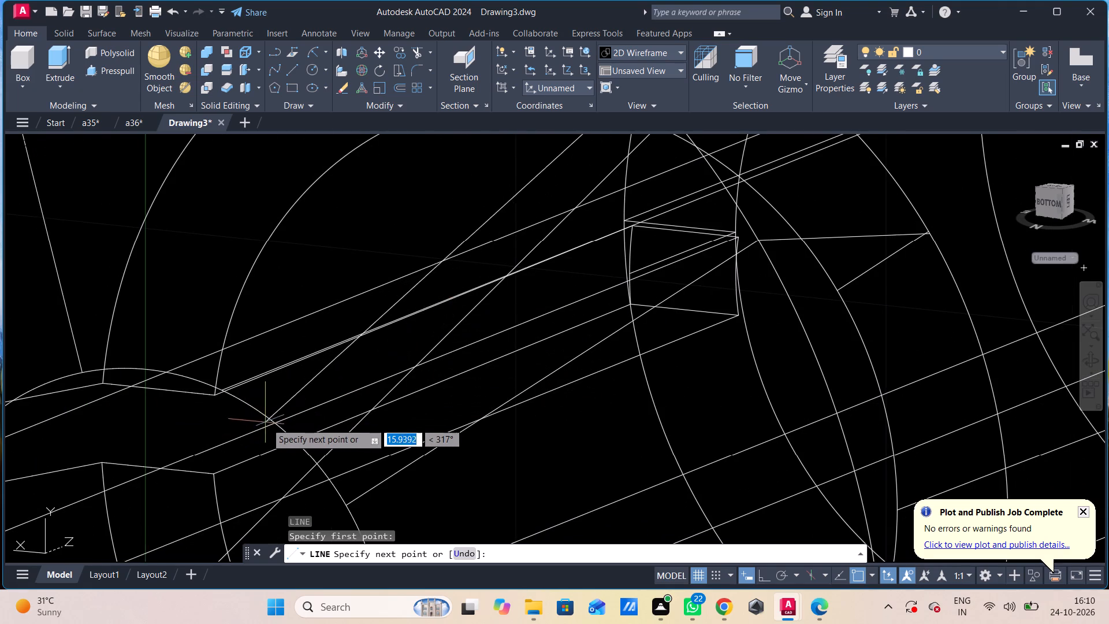
pyautogui.moveTo(274, 423); pyautogui.dragTo(566, 273, button='middle')
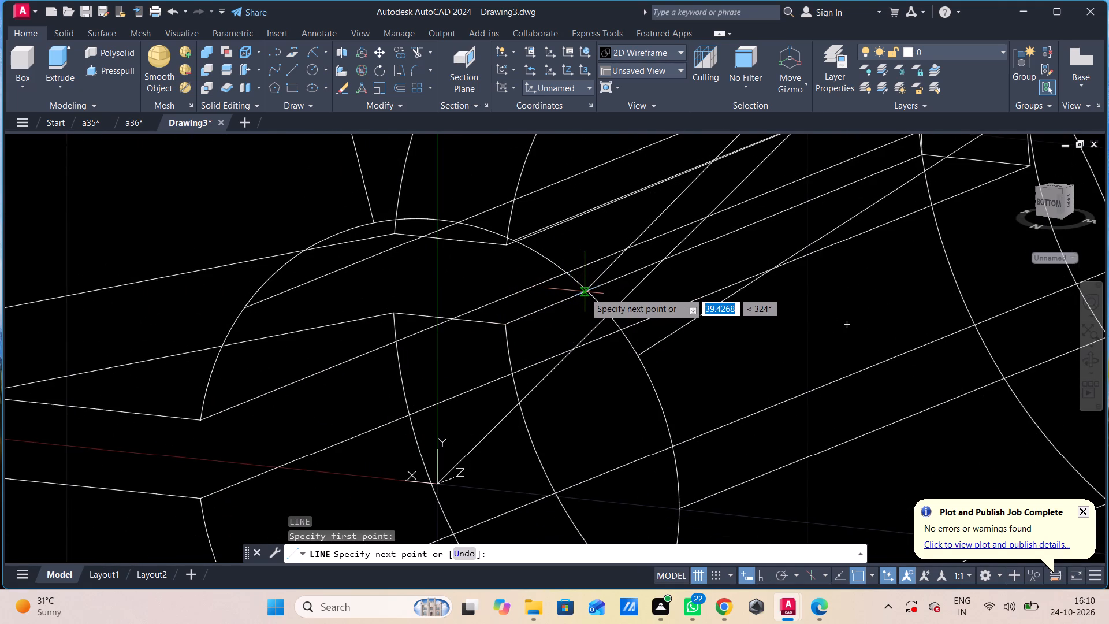
pyautogui.scroll(-1, 572, 279)
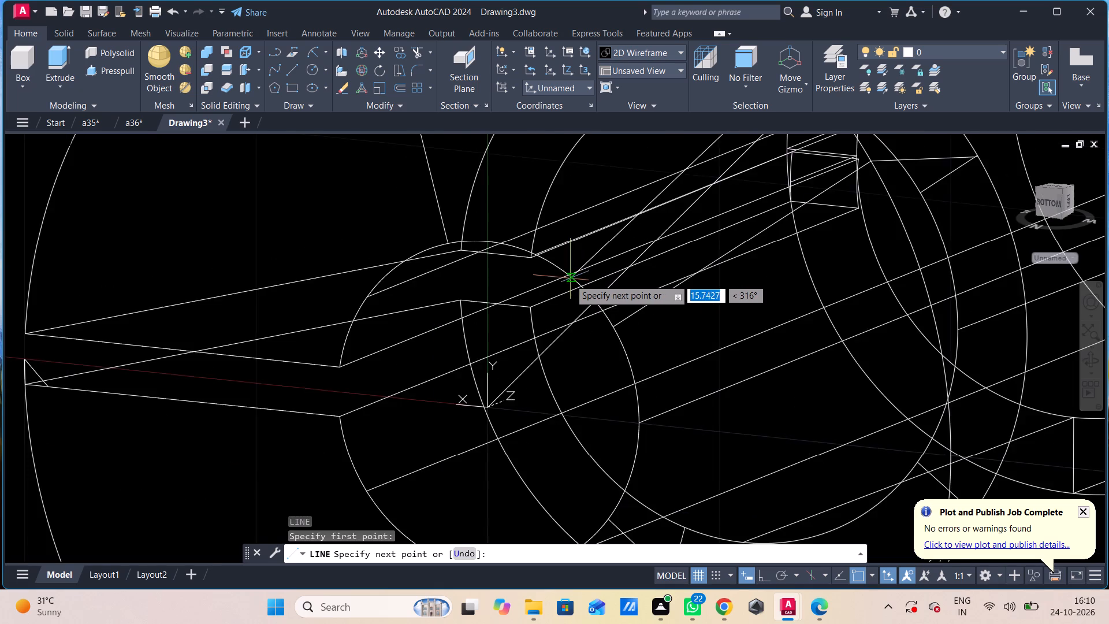
pyautogui.scroll(-2, 568, 279)
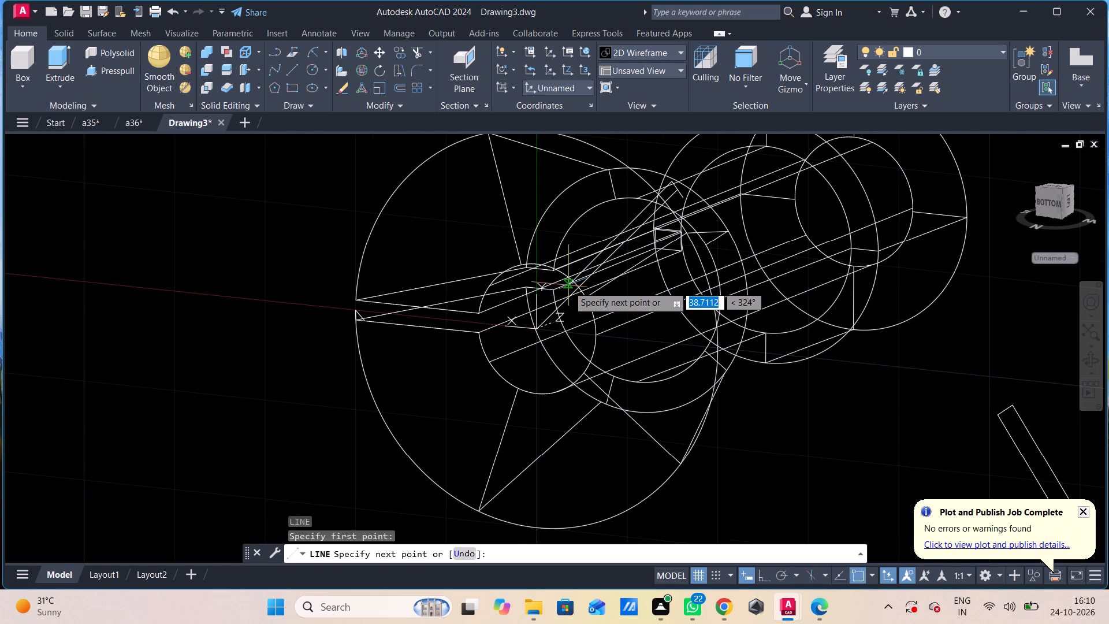
pyautogui.scroll(3, 576, 281)
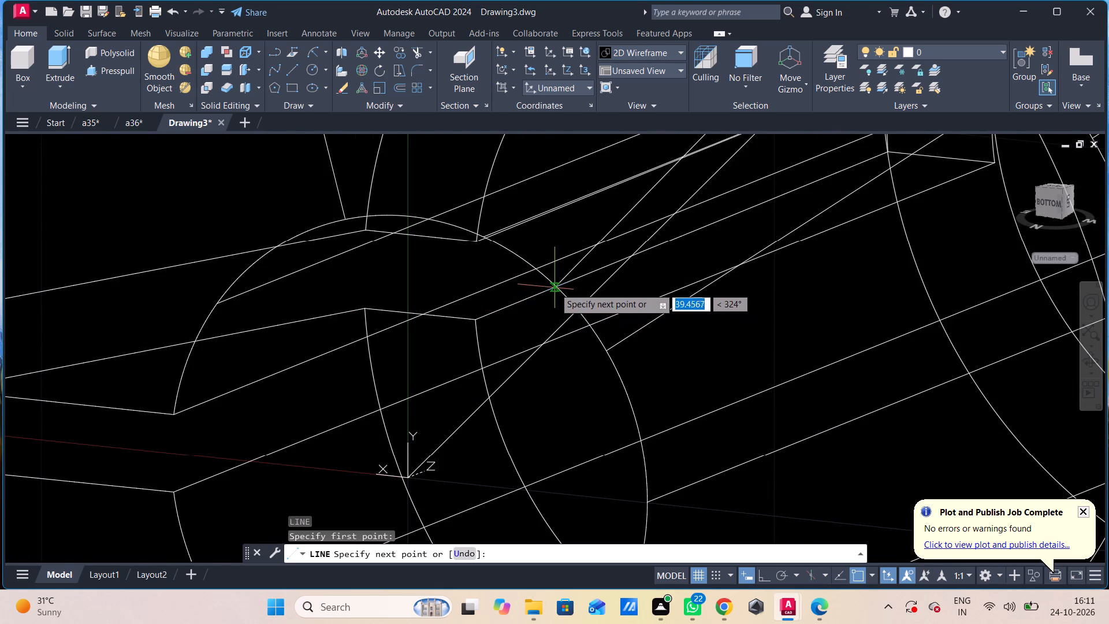
pyautogui.click(554, 286)
# Continue from the side line's inner end with a 2-unit line along the hole's edge, across the radial construction line.
pyautogui.scroll(-1, 568, 305)
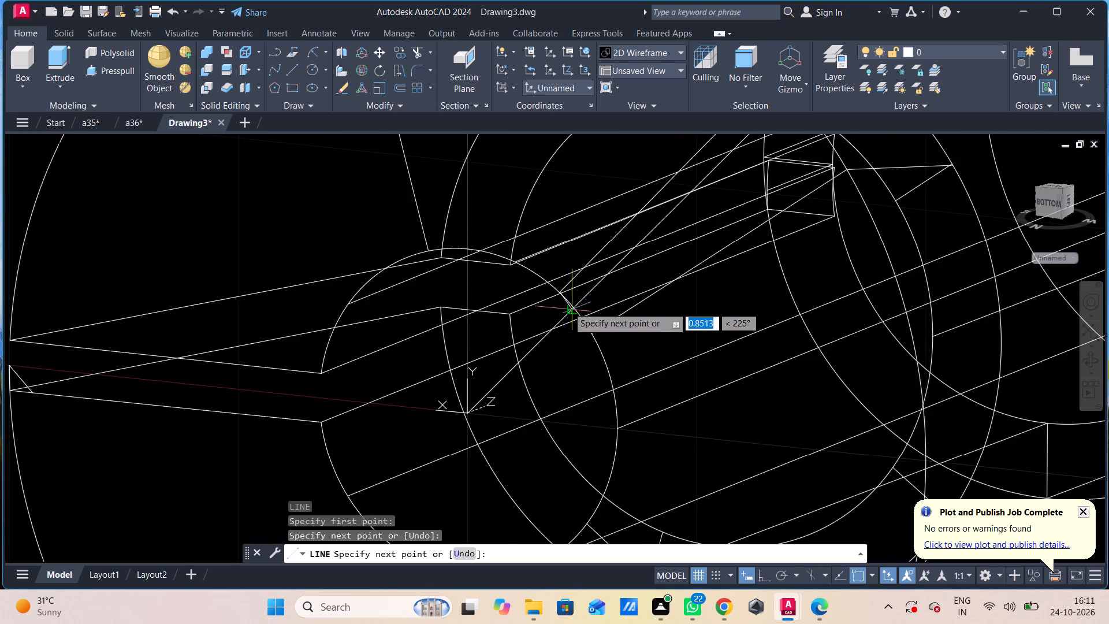
pyautogui.scroll(-2, 568, 307)
pyautogui.scroll(2, 571, 306)
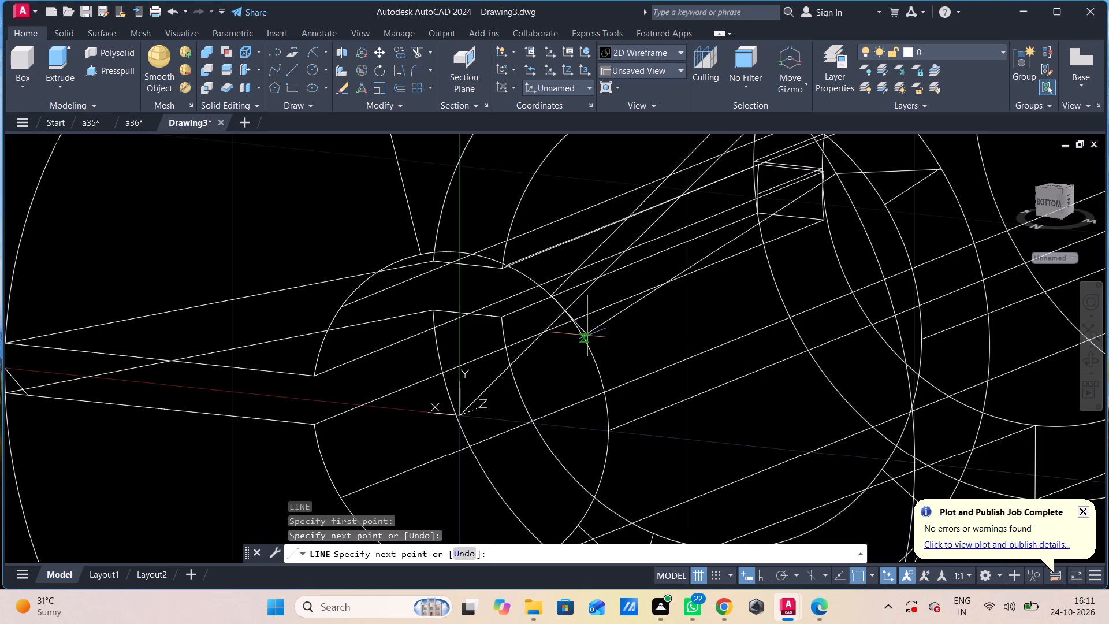
pyautogui.press('2')
pyautogui.press('Return')
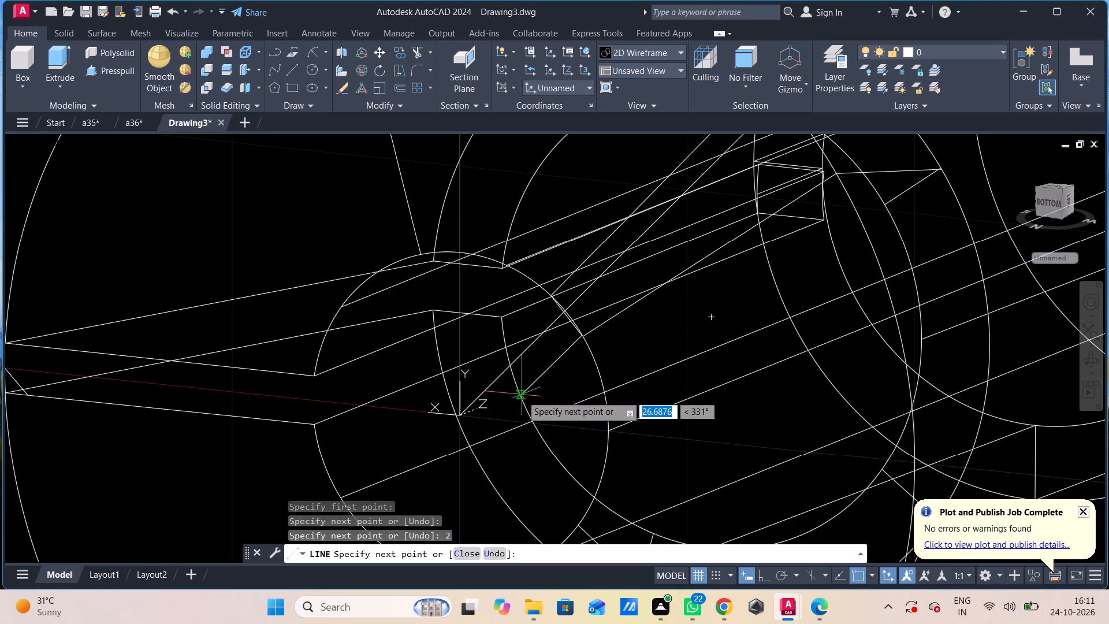
pyautogui.scroll(4, 566, 369)
pyautogui.press('Escape')
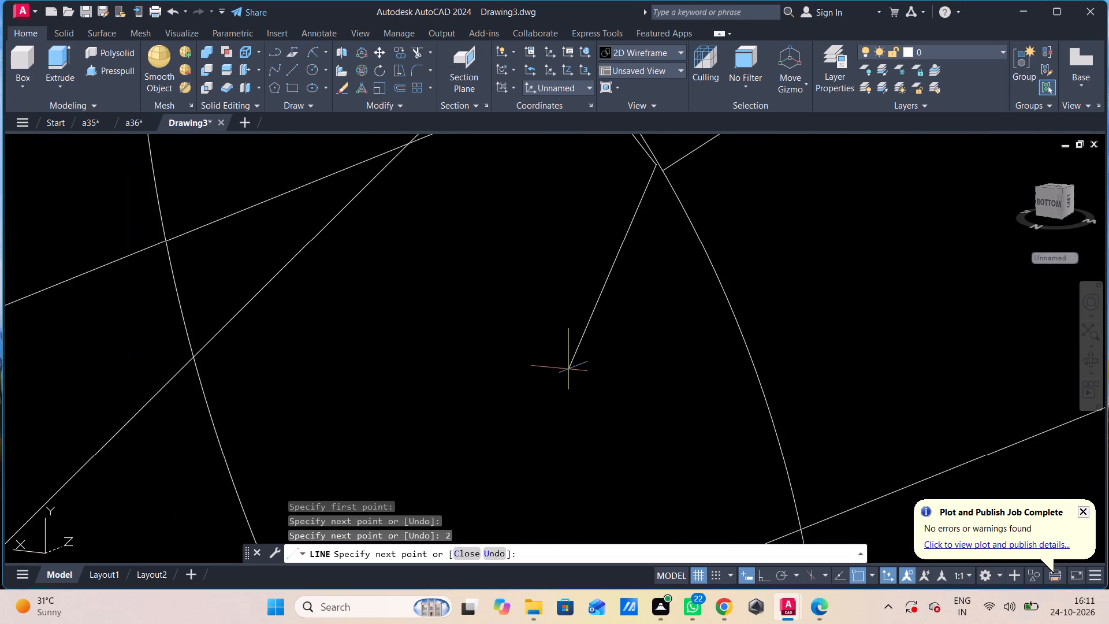
# Draw the second slot side line from the other end of the outer 2-unit line to the hole circle.
pyautogui.moveTo(568, 370); pyautogui.dragTo(438, 418, button='middle')
pyautogui.scroll(-3, 467, 389)
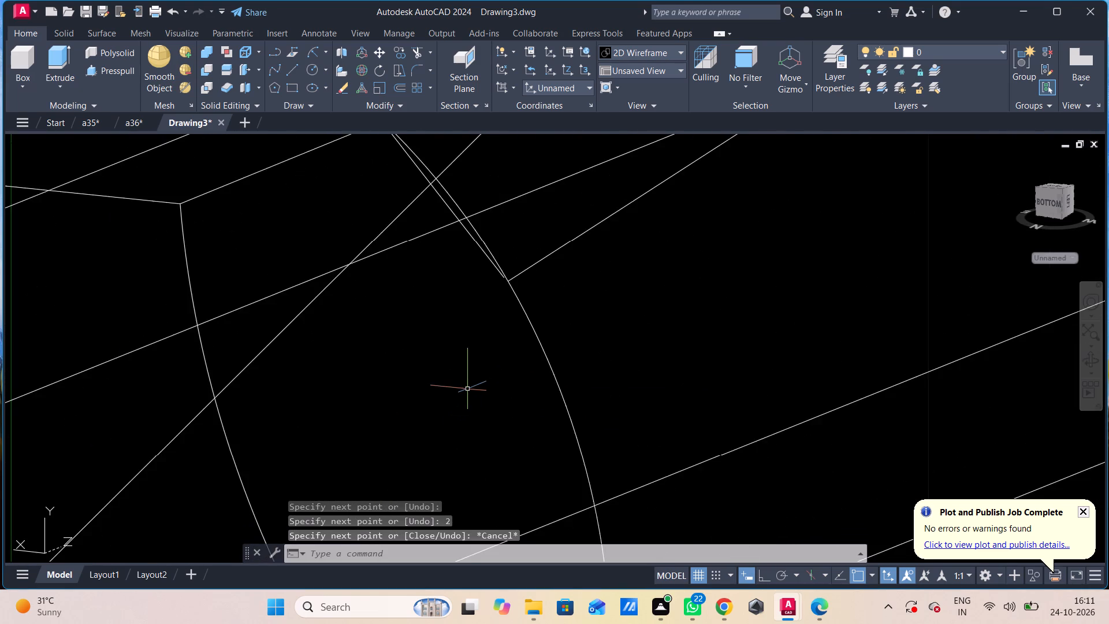
pyautogui.scroll(-2, 467, 389)
pyautogui.press('l')
pyautogui.press('Return')
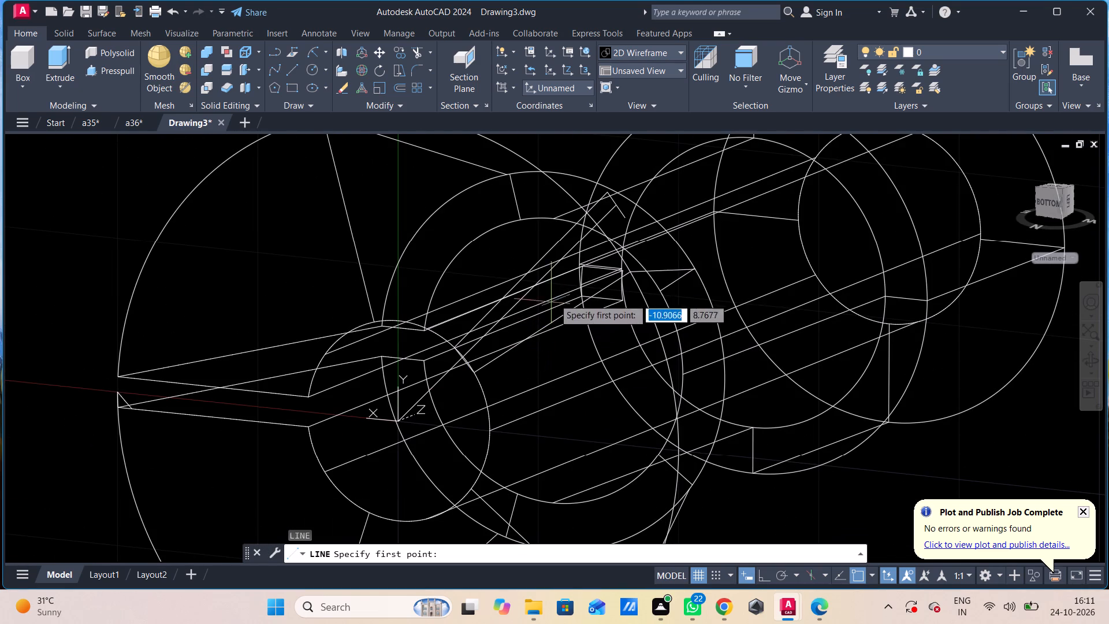
pyautogui.click(620, 223)
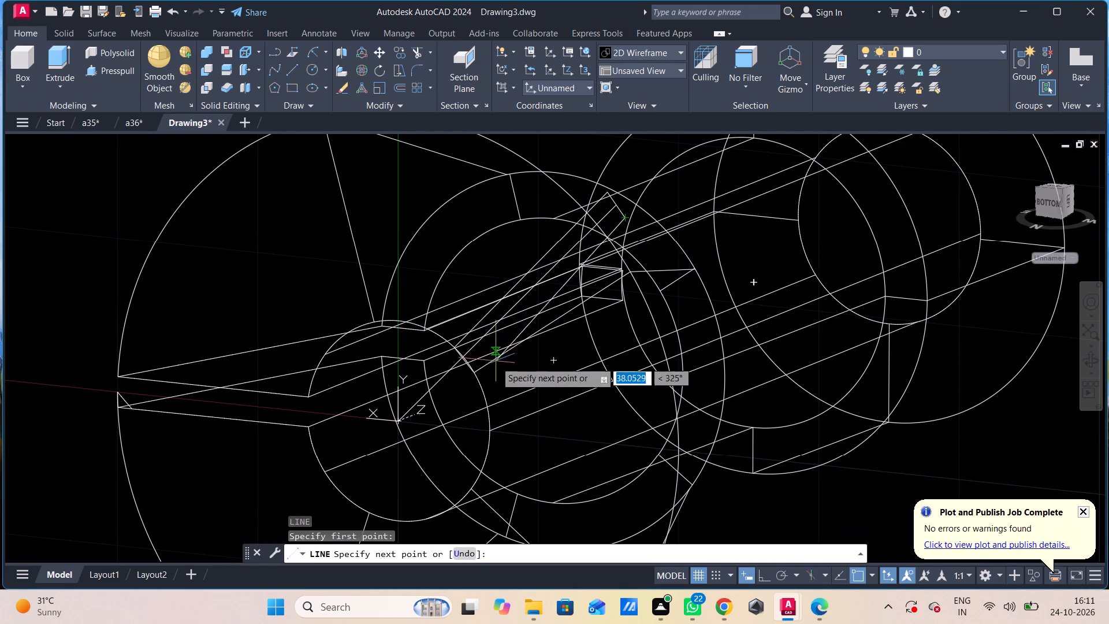
pyautogui.scroll(7, 468, 377)
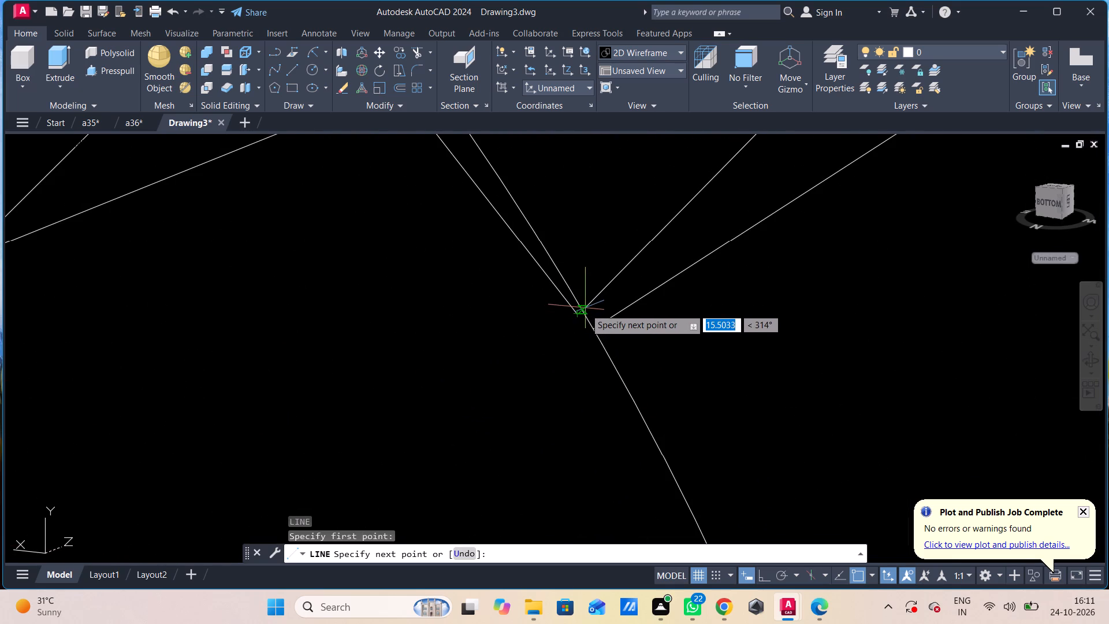
pyautogui.click(585, 310)
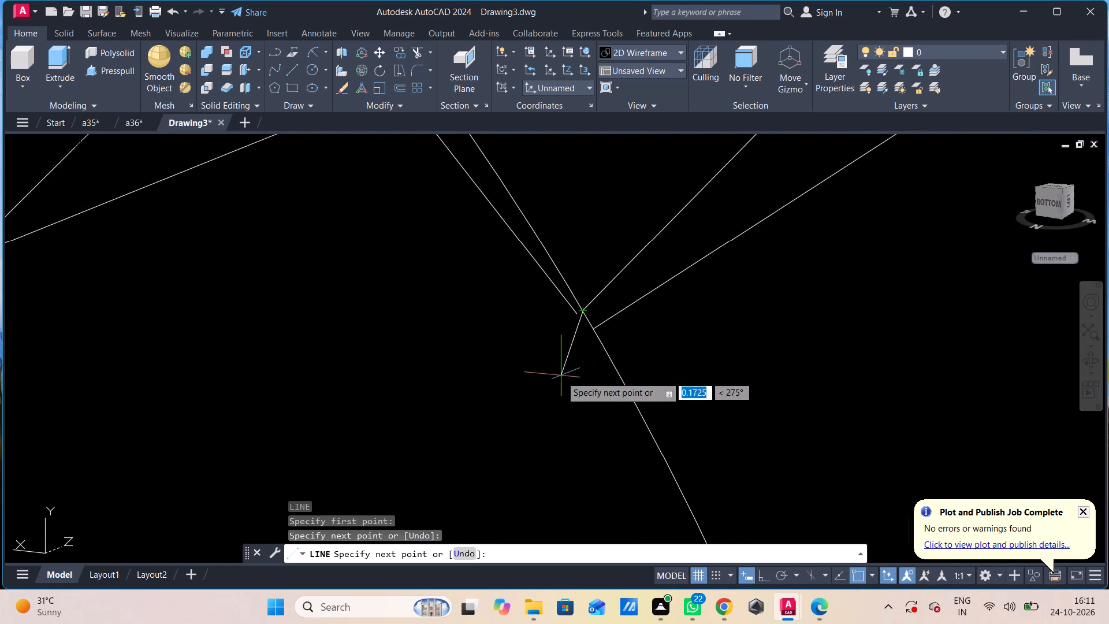
pyautogui.press('Escape')
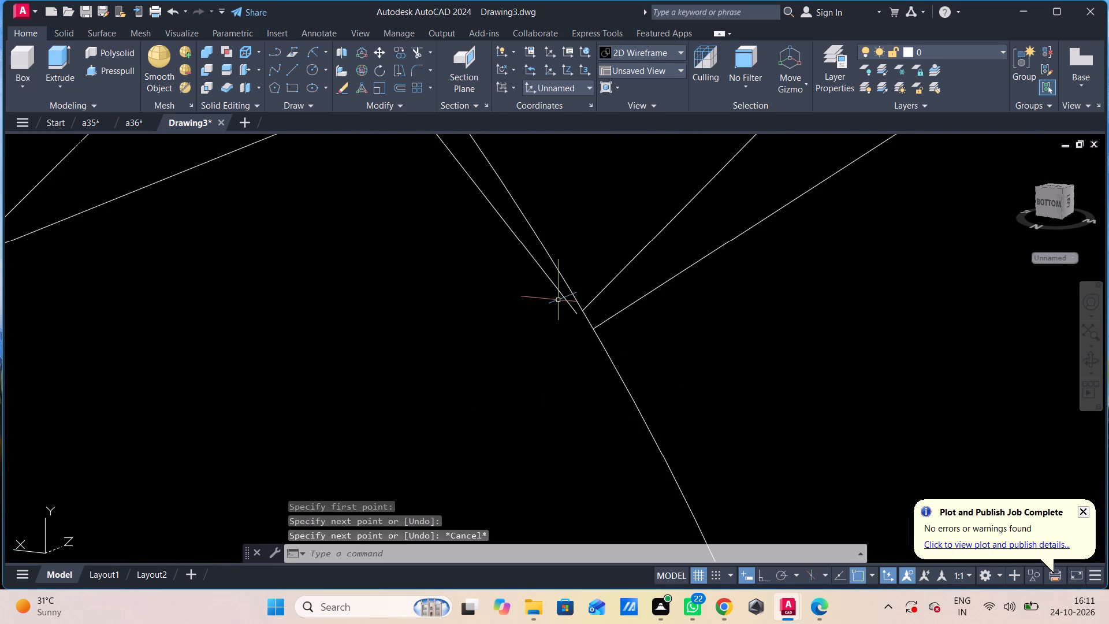
# Erase the 2-unit line joining the two slot side lines at the hole's edge.
pyautogui.click(559, 295)
pyautogui.scroll(-2, 579, 325)
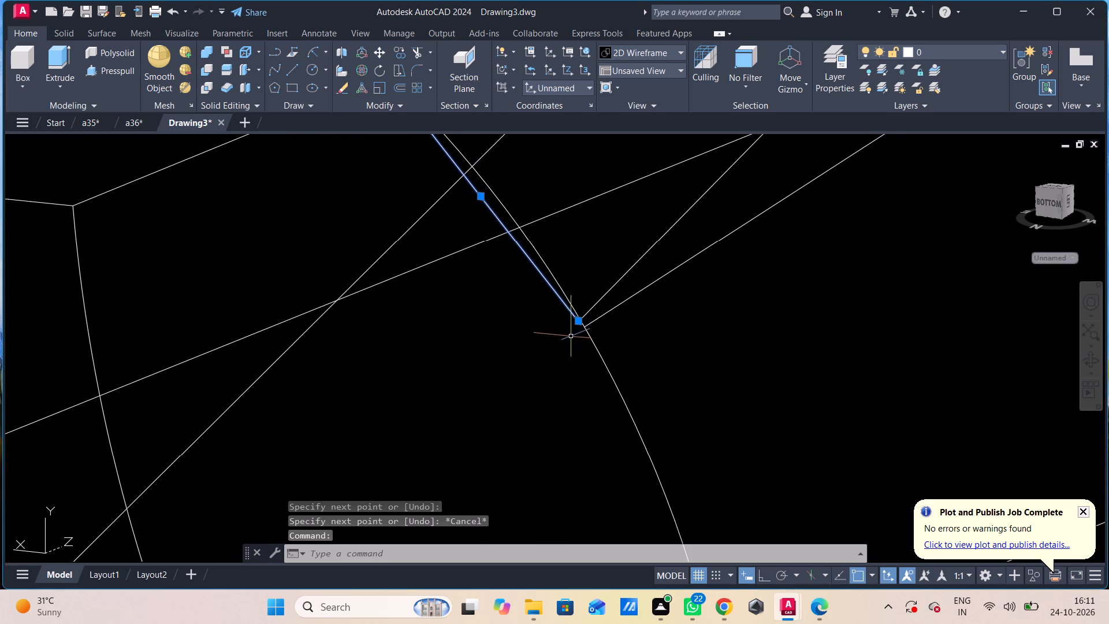
pyautogui.moveTo(576, 339); pyautogui.dragTo(623, 546, button='middle')
pyautogui.scroll(3, 445, 293)
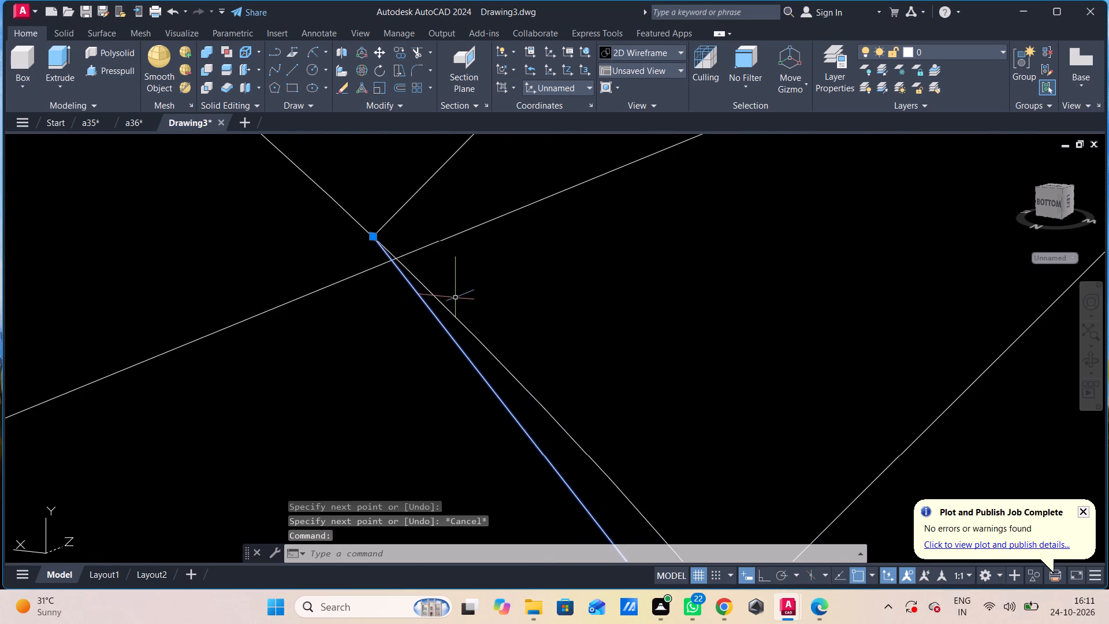
pyautogui.press('Delete')
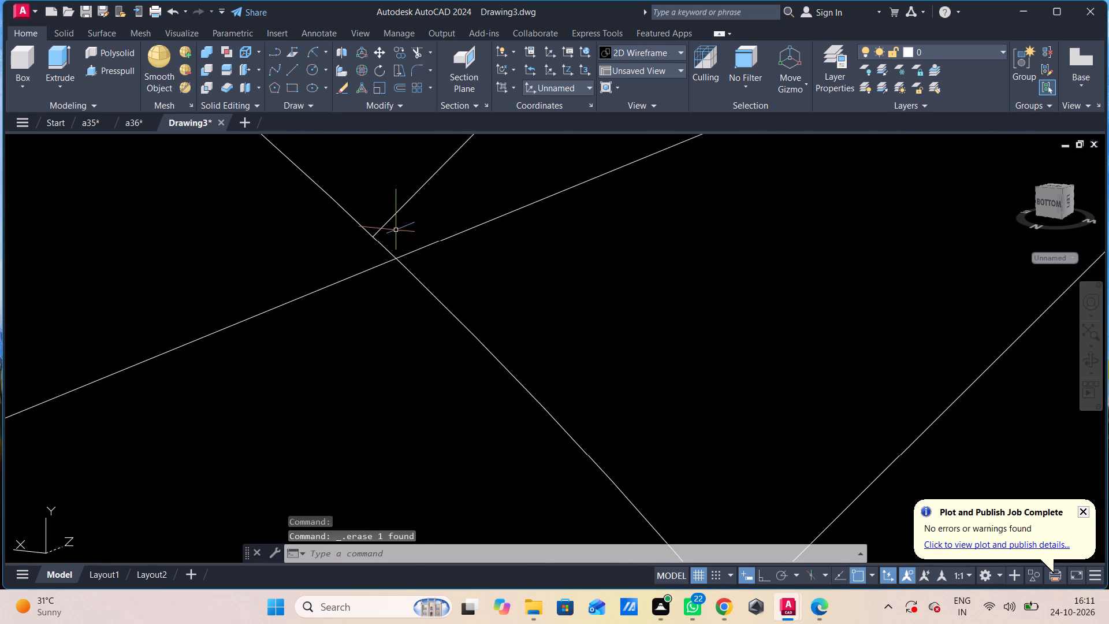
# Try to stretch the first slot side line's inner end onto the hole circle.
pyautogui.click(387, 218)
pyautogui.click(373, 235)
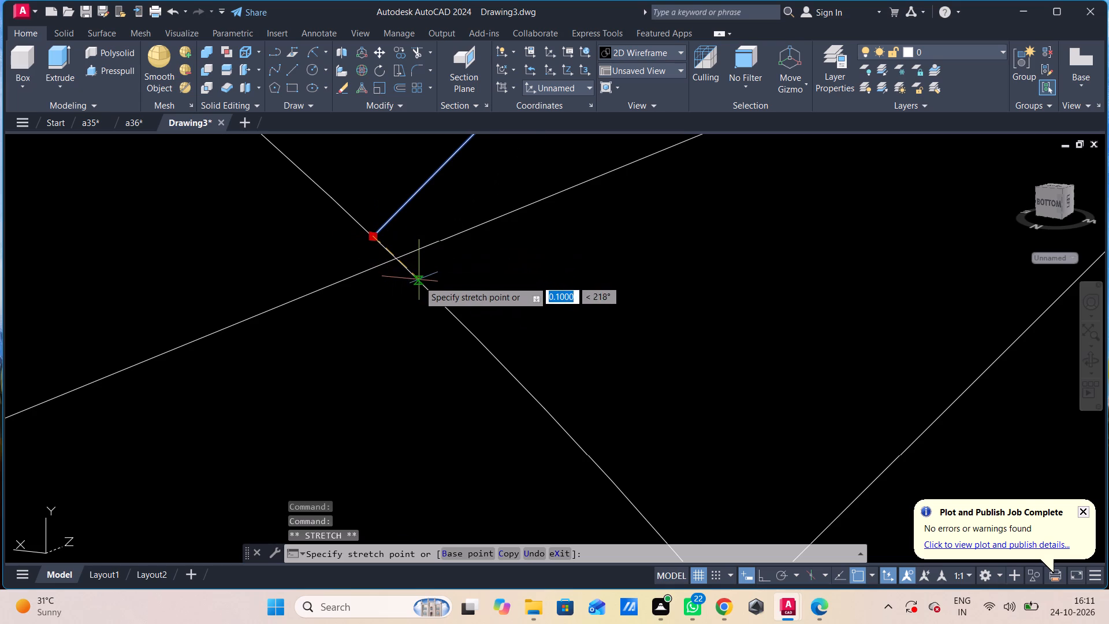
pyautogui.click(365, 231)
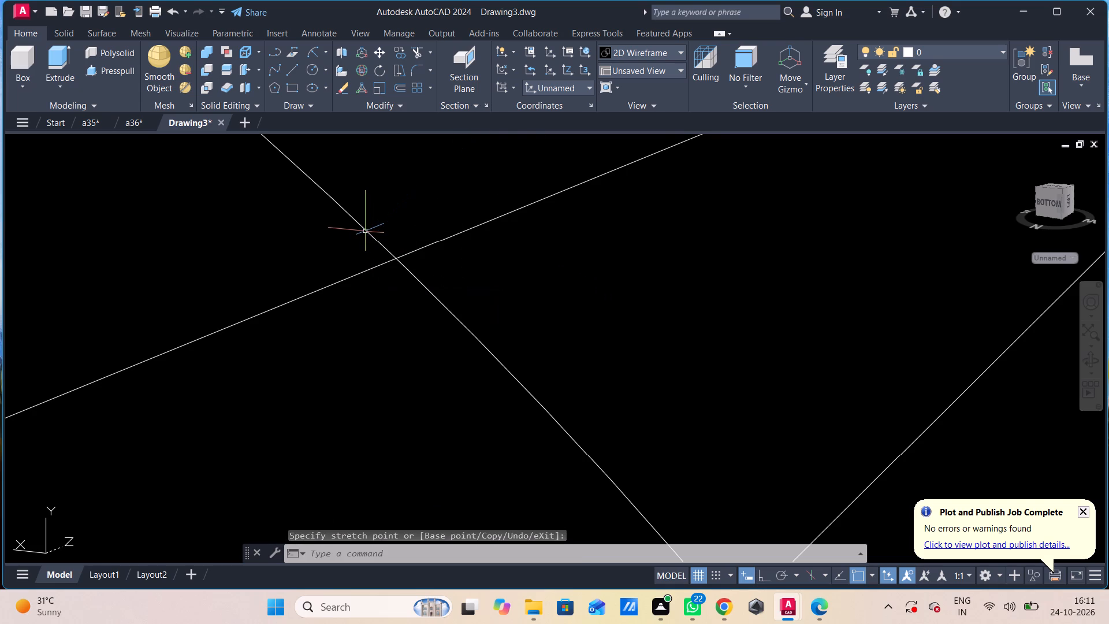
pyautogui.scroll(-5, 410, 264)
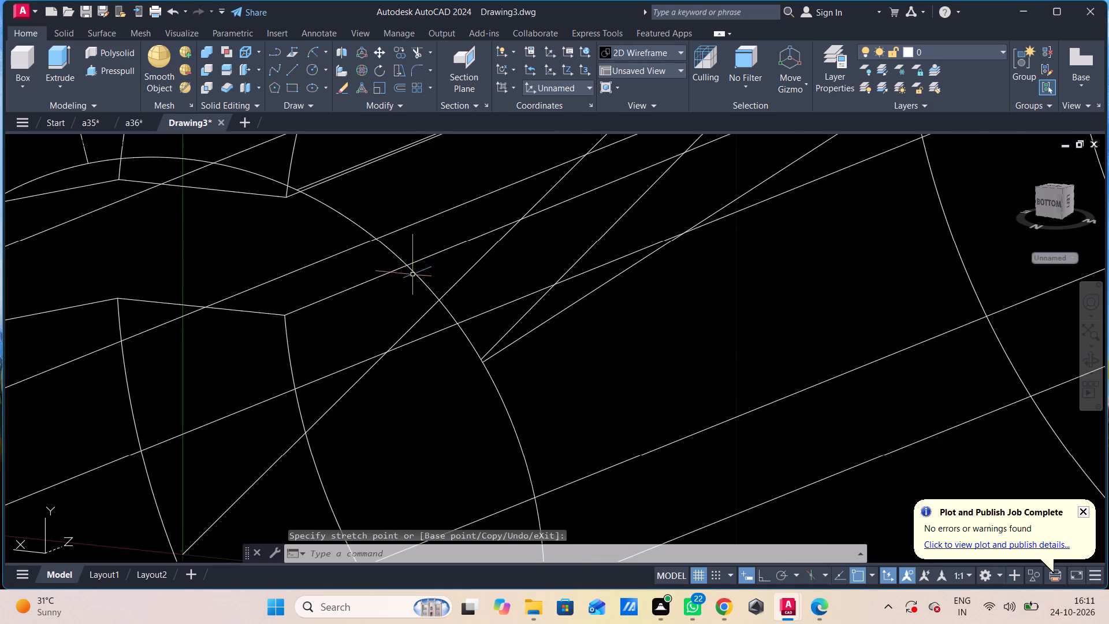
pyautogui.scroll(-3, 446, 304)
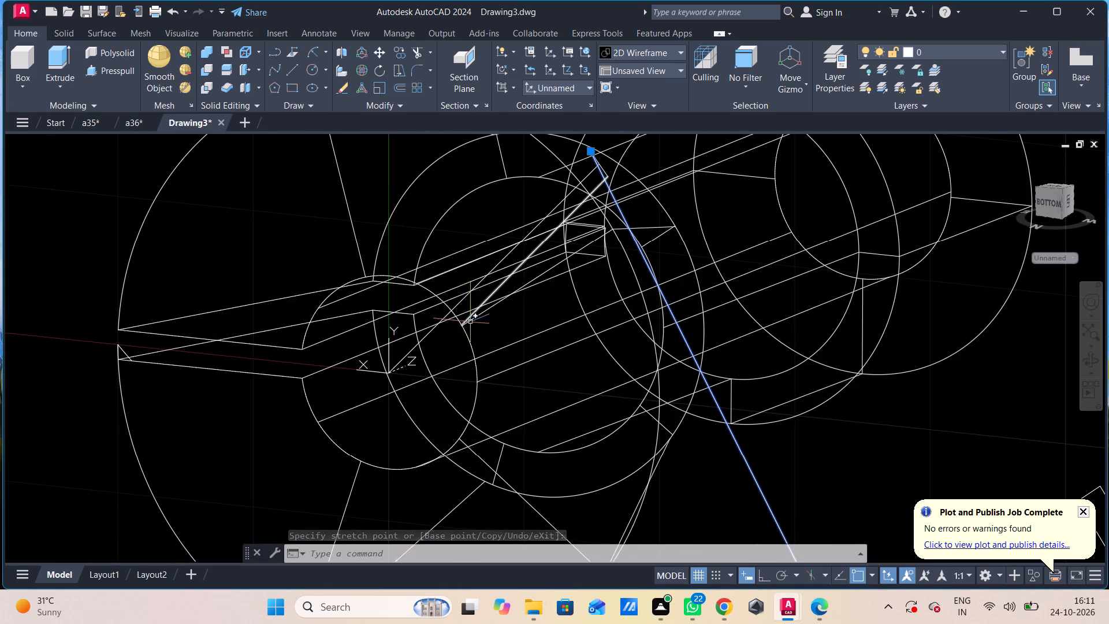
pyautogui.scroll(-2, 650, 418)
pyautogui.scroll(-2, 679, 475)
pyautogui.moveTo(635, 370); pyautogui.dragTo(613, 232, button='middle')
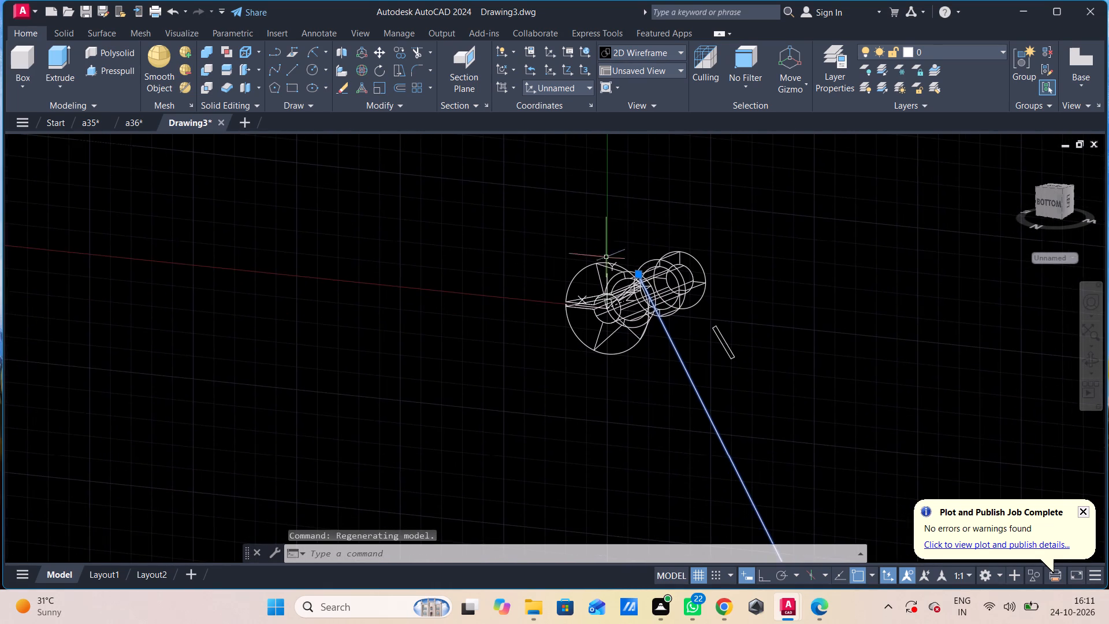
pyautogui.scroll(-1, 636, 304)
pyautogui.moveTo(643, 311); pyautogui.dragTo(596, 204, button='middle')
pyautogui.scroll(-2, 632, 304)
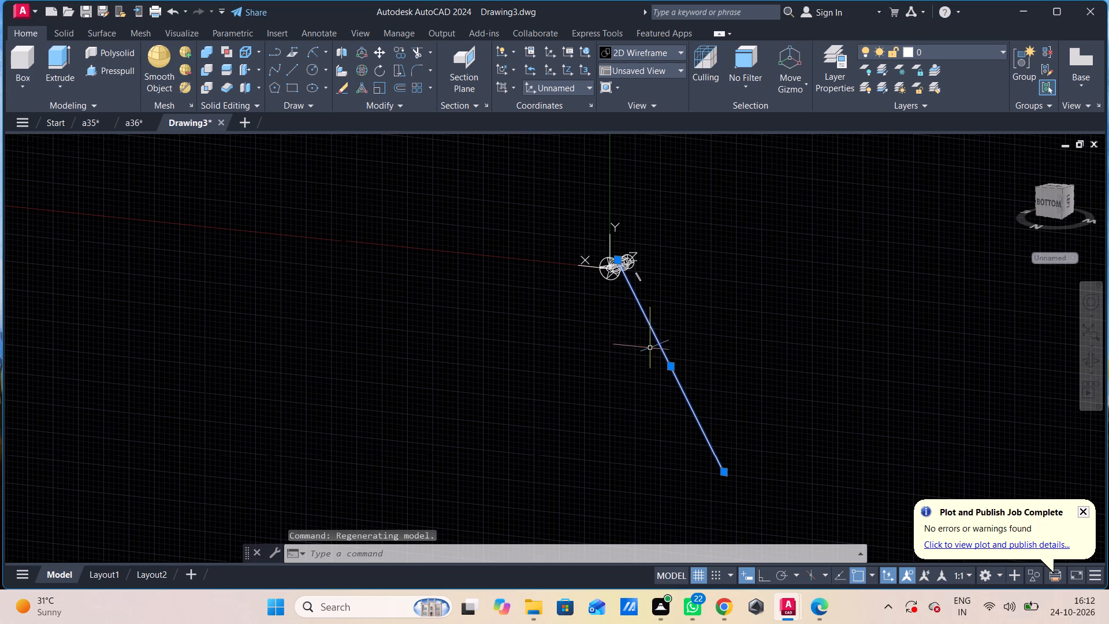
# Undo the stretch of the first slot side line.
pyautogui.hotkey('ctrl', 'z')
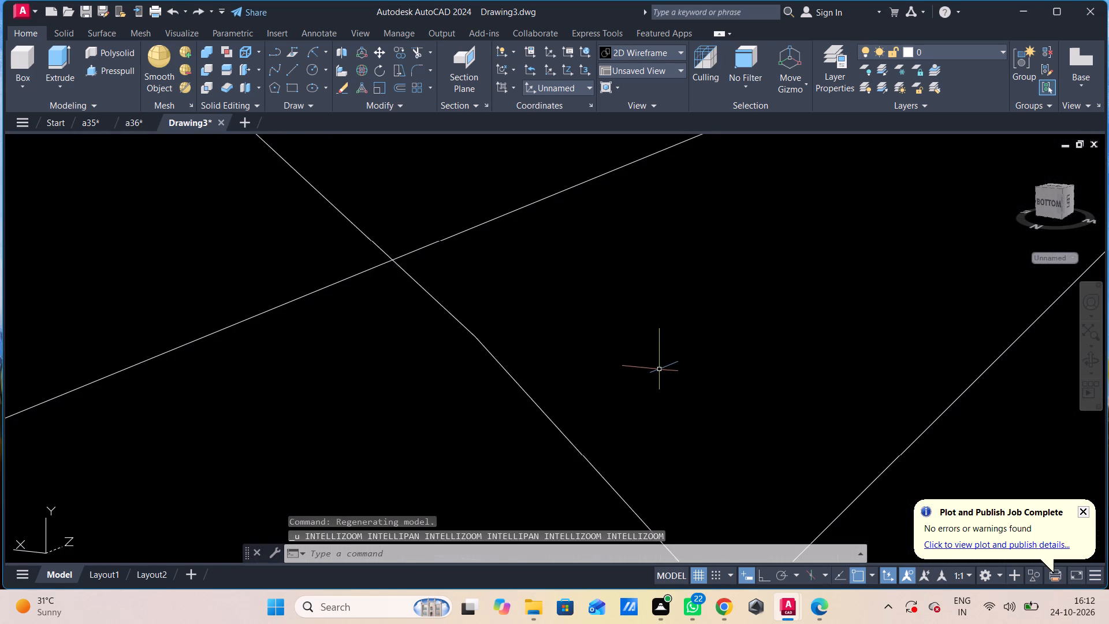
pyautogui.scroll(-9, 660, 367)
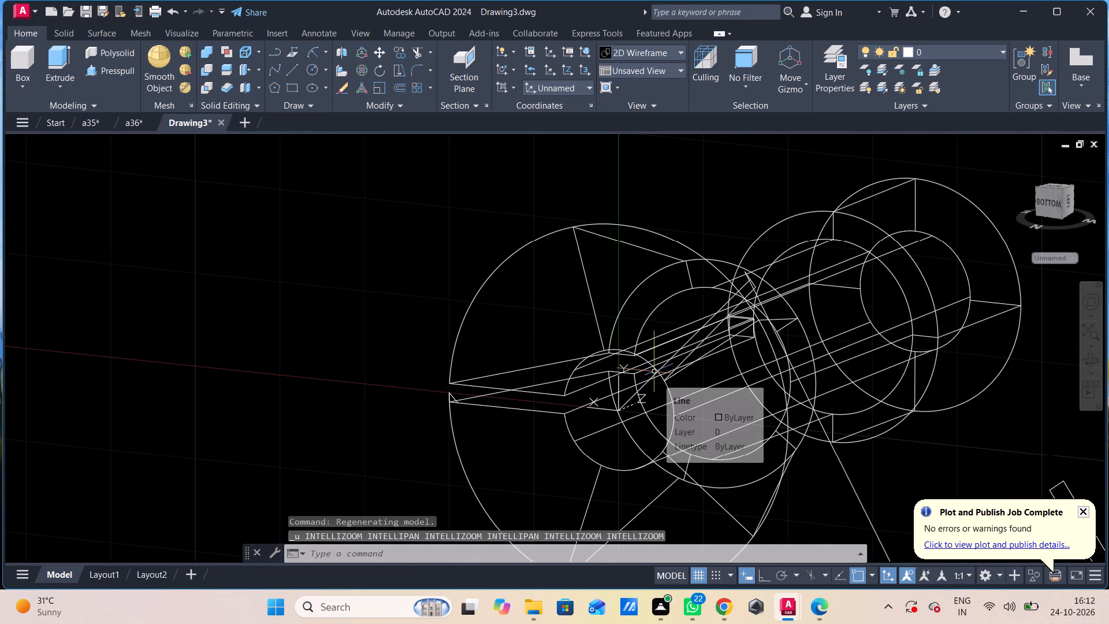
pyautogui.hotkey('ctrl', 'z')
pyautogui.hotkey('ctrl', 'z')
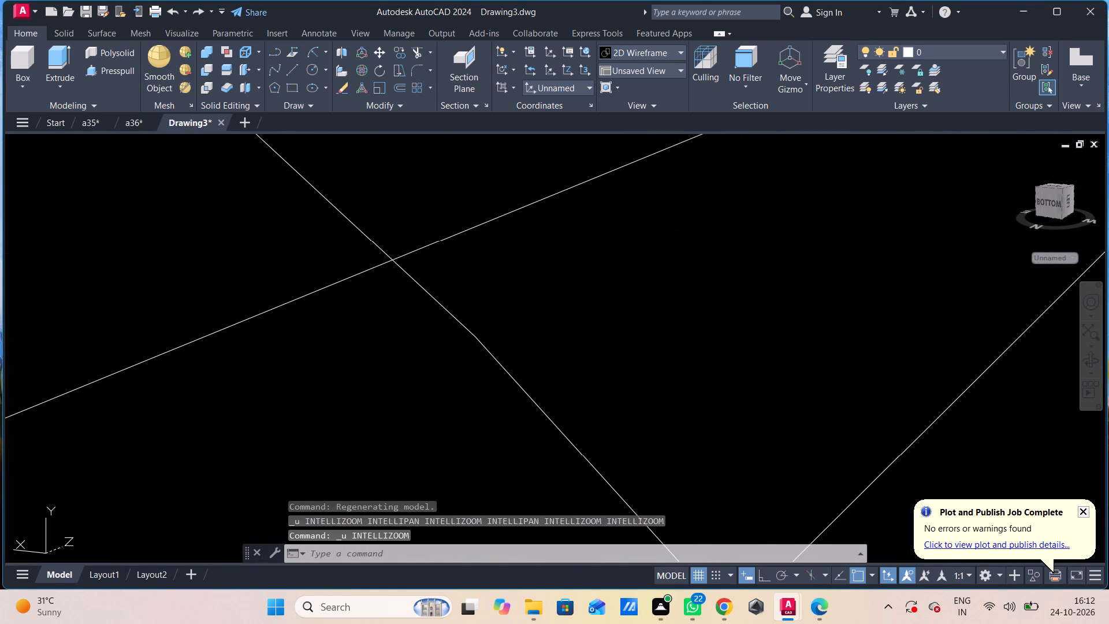
# Stretch the first slot side line's inner end along its own direction until it meets the hole circle.
pyautogui.scroll(3, 338, 231)
pyautogui.scroll(2, 471, 295)
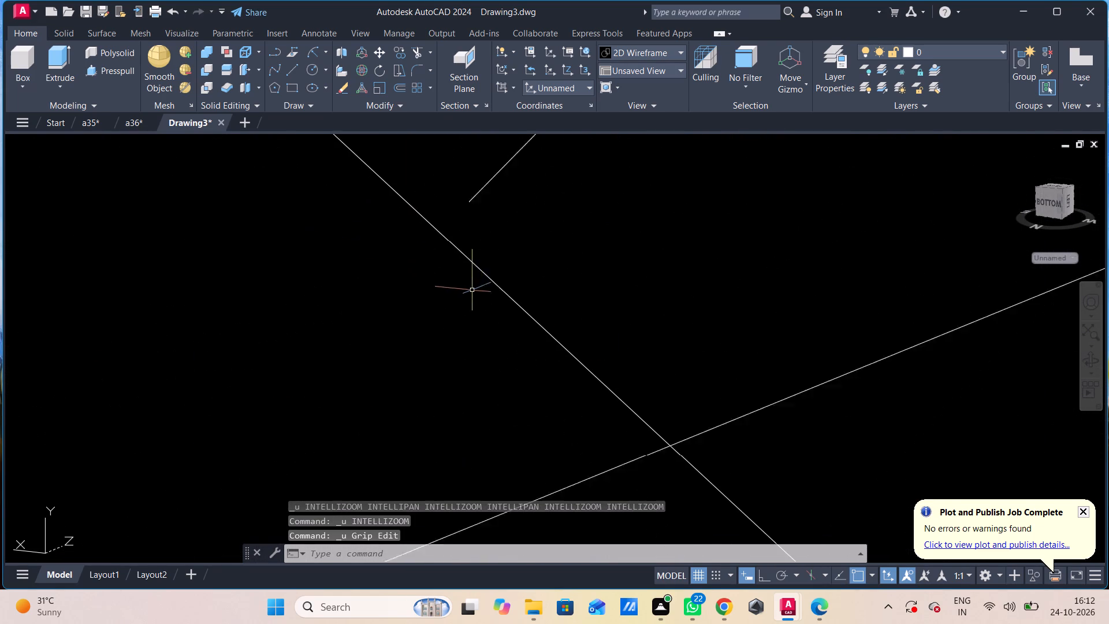
pyautogui.click(476, 196)
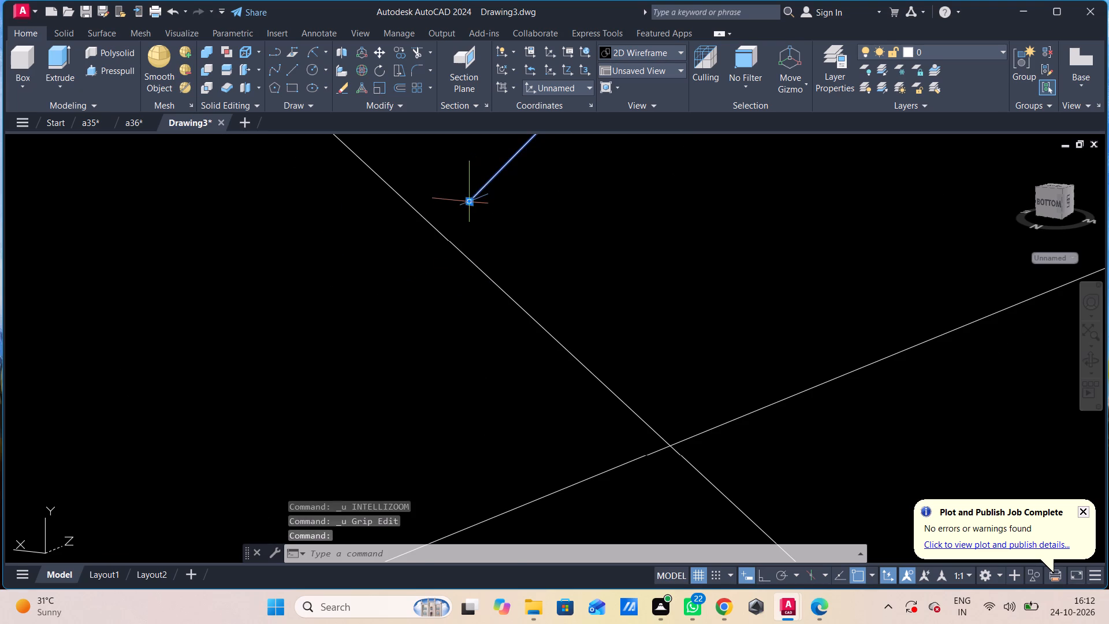
pyautogui.click(465, 201)
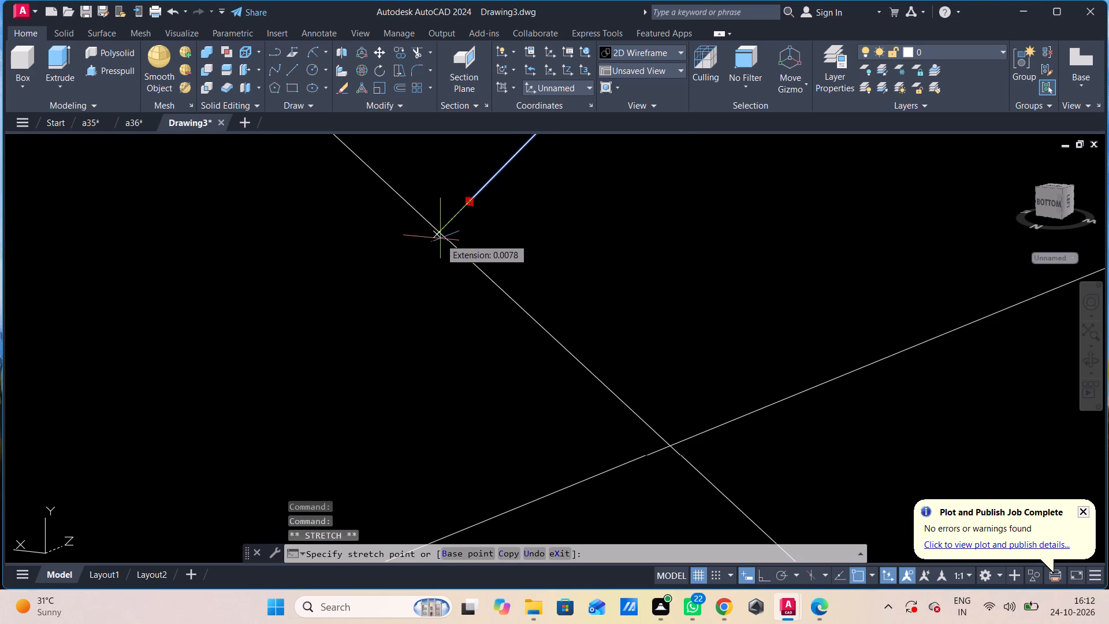
pyautogui.click(440, 239)
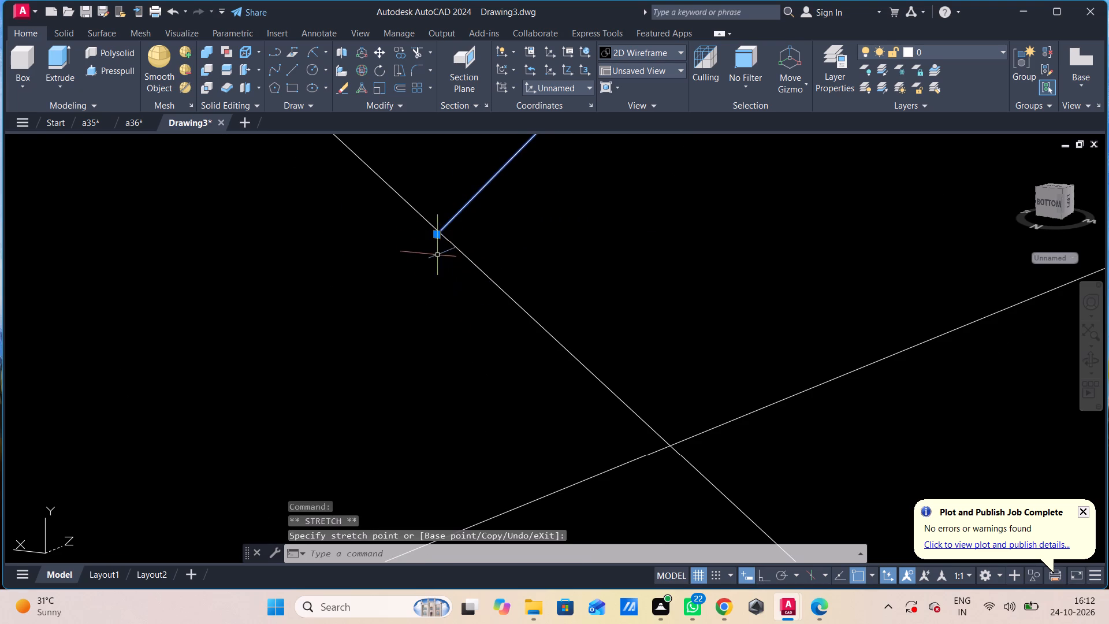
pyautogui.scroll(5, 441, 246)
pyautogui.moveTo(429, 246); pyautogui.dragTo(447, 333, button='middle')
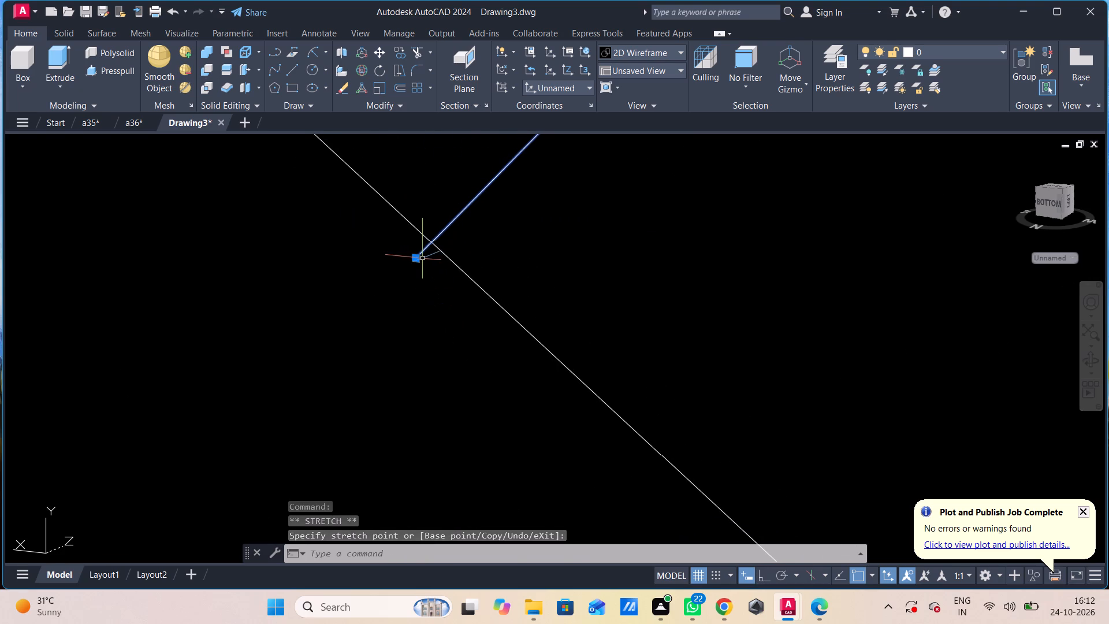
pyautogui.click(414, 259)
pyautogui.click(432, 245)
pyautogui.scroll(-3, 445, 268)
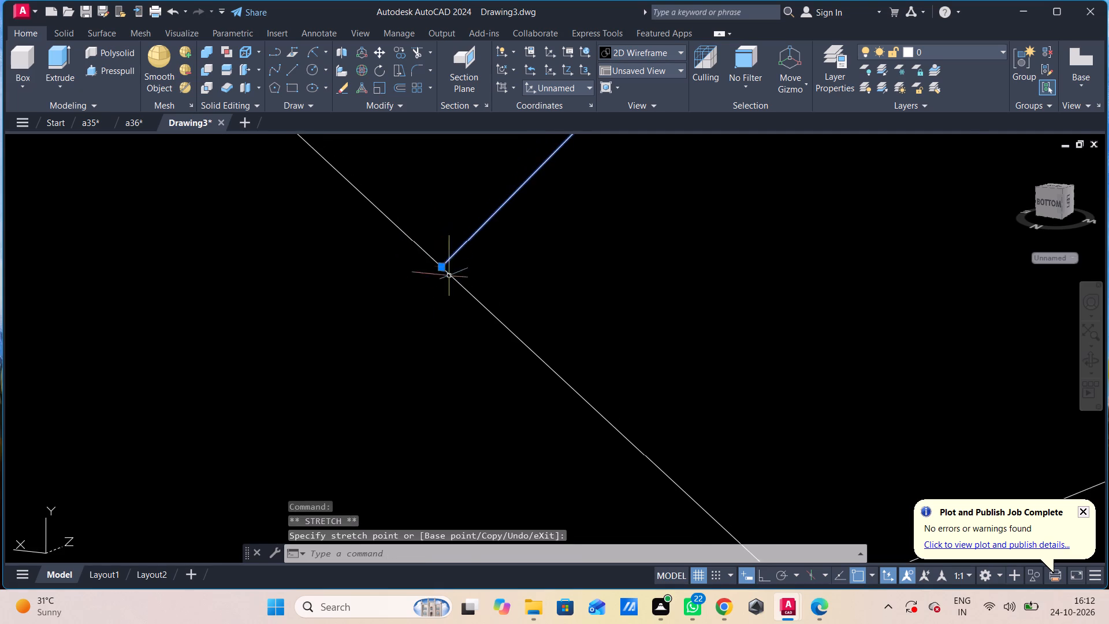
# Erase the radial centre line running between the two slot side lines.
pyautogui.scroll(-10, 450, 274)
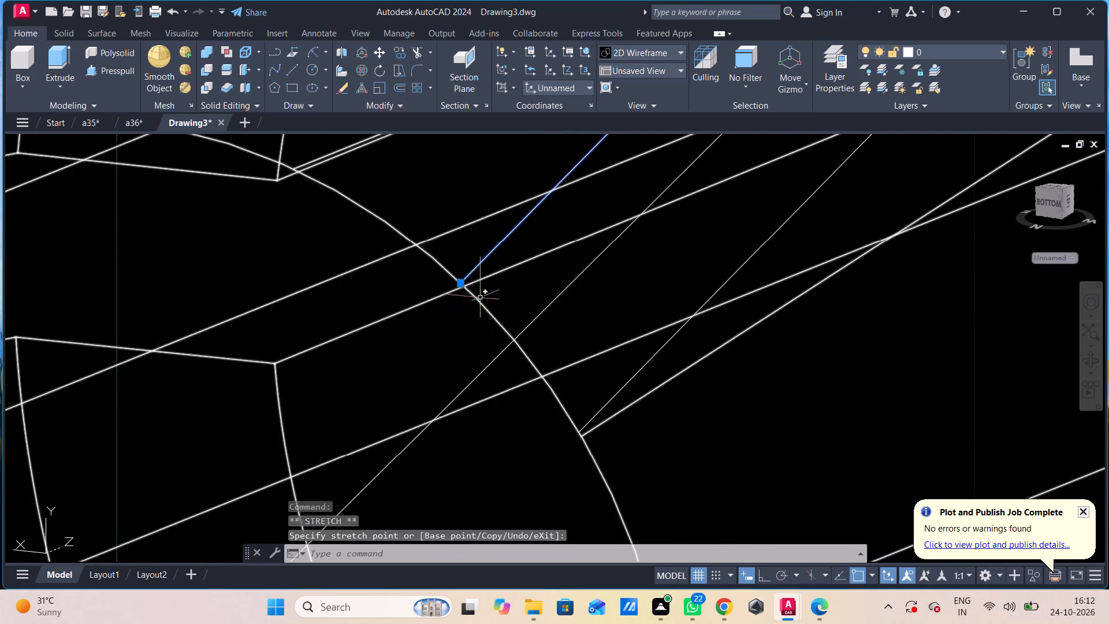
pyautogui.scroll(-3, 638, 347)
pyautogui.moveTo(640, 348); pyautogui.dragTo(640, 352, button='middle')
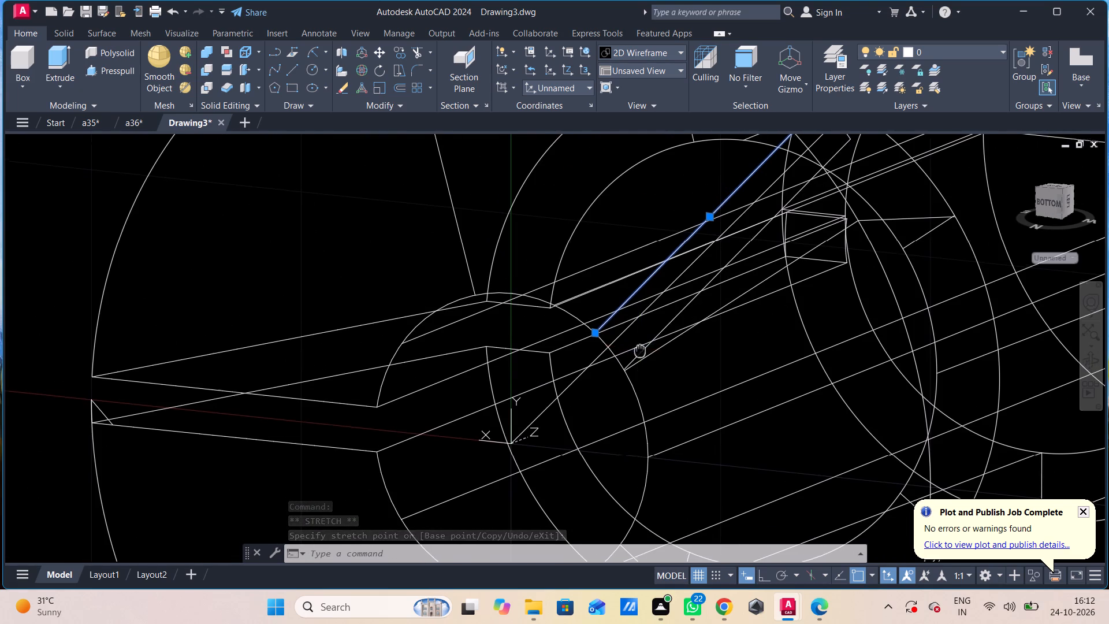
pyautogui.moveTo(640, 352); pyautogui.dragTo(511, 460, button='middle')
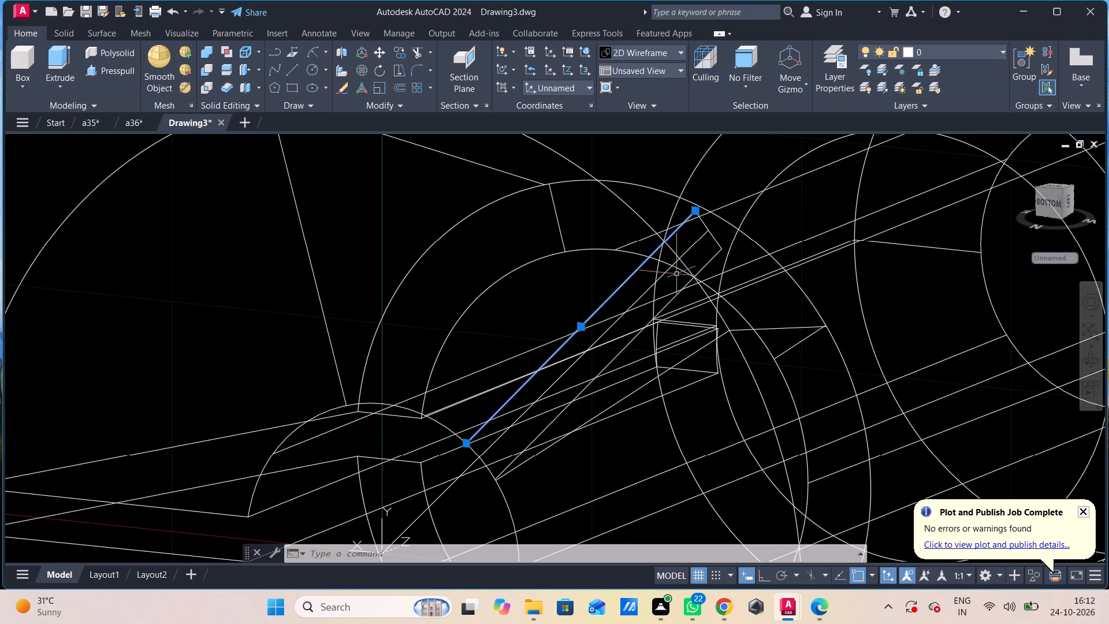
pyautogui.press('Escape')
pyautogui.click(663, 272)
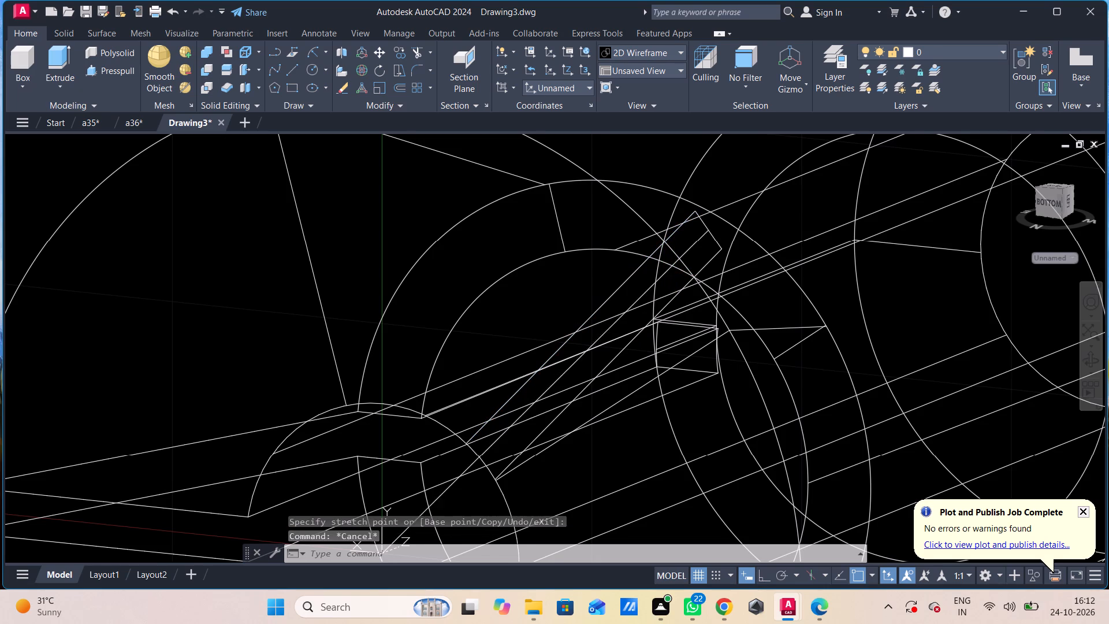
pyautogui.press('Delete')
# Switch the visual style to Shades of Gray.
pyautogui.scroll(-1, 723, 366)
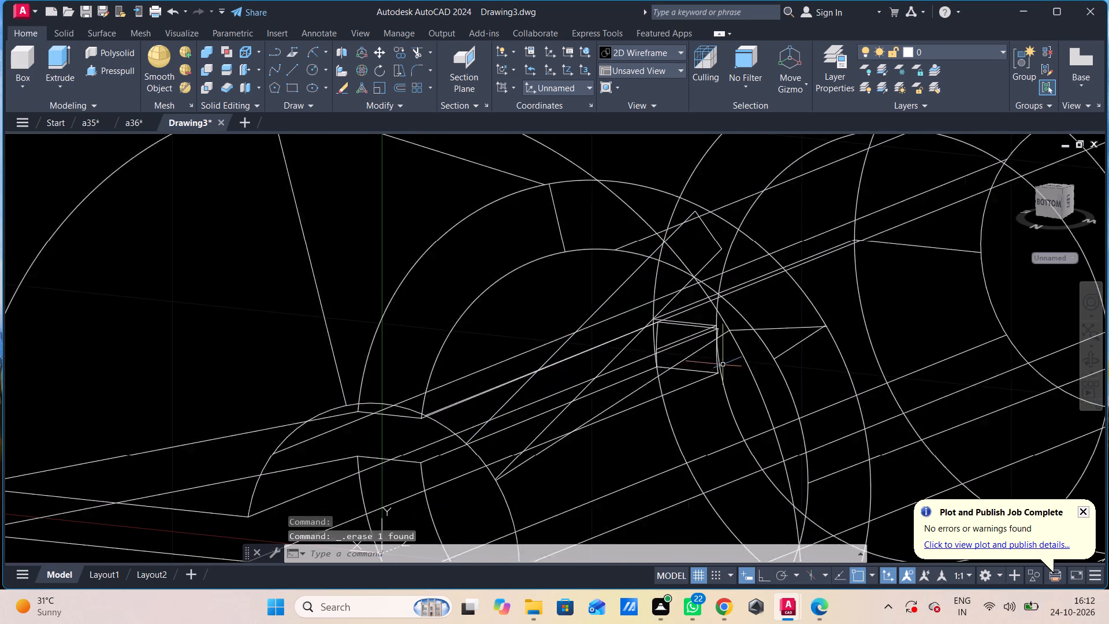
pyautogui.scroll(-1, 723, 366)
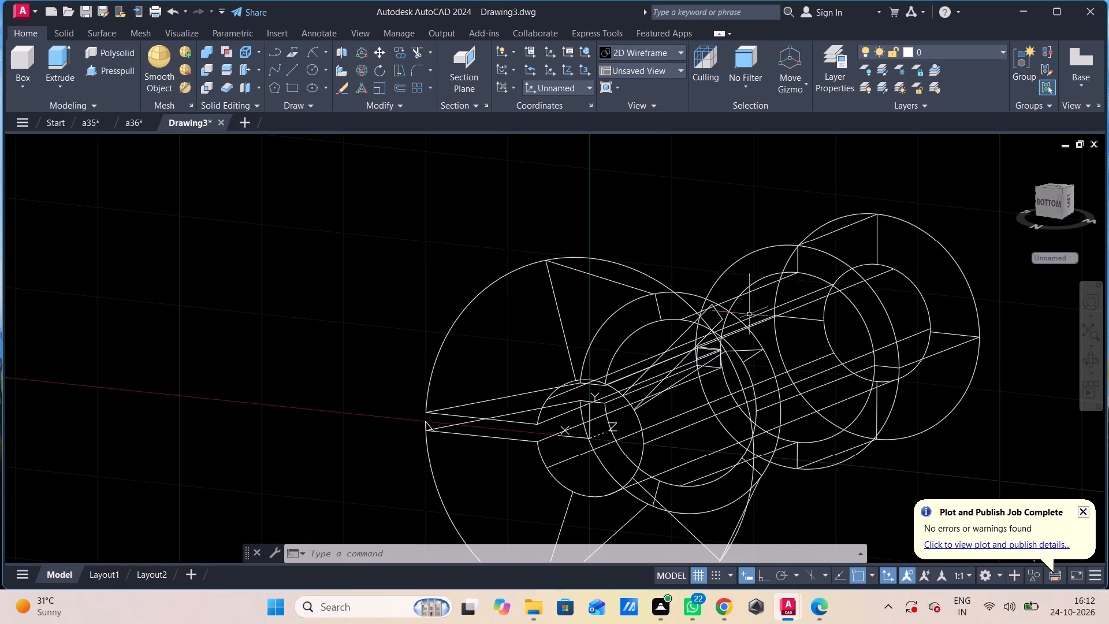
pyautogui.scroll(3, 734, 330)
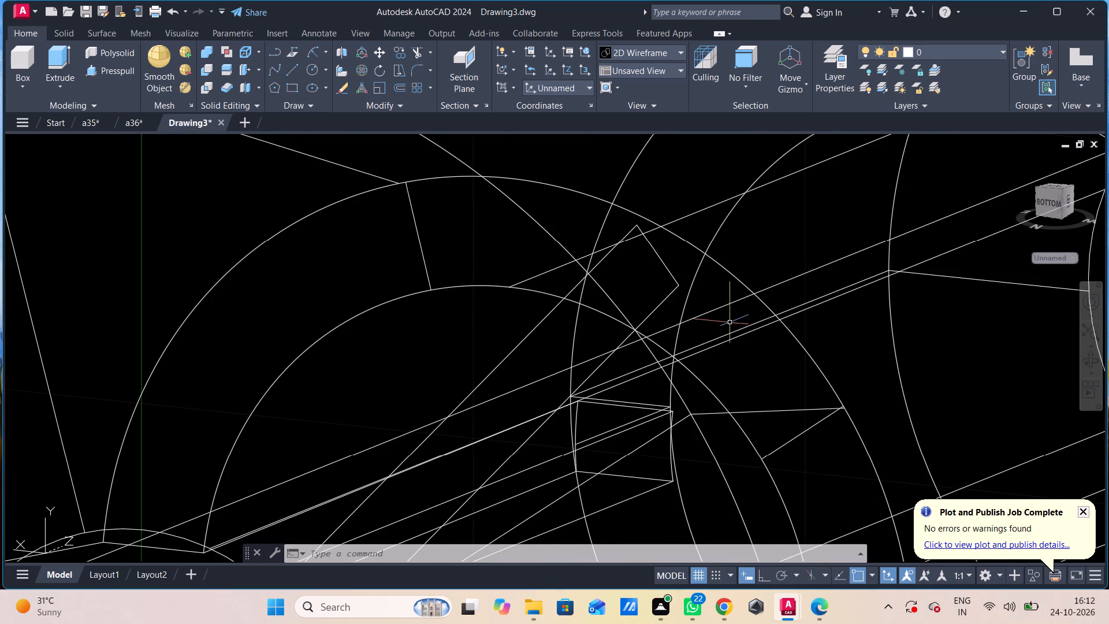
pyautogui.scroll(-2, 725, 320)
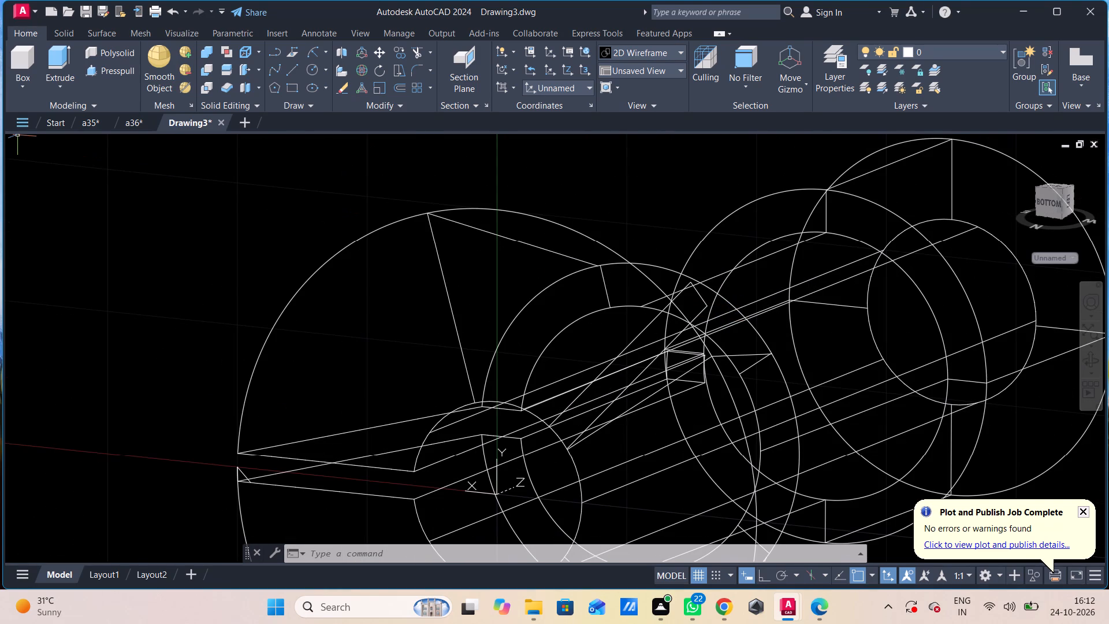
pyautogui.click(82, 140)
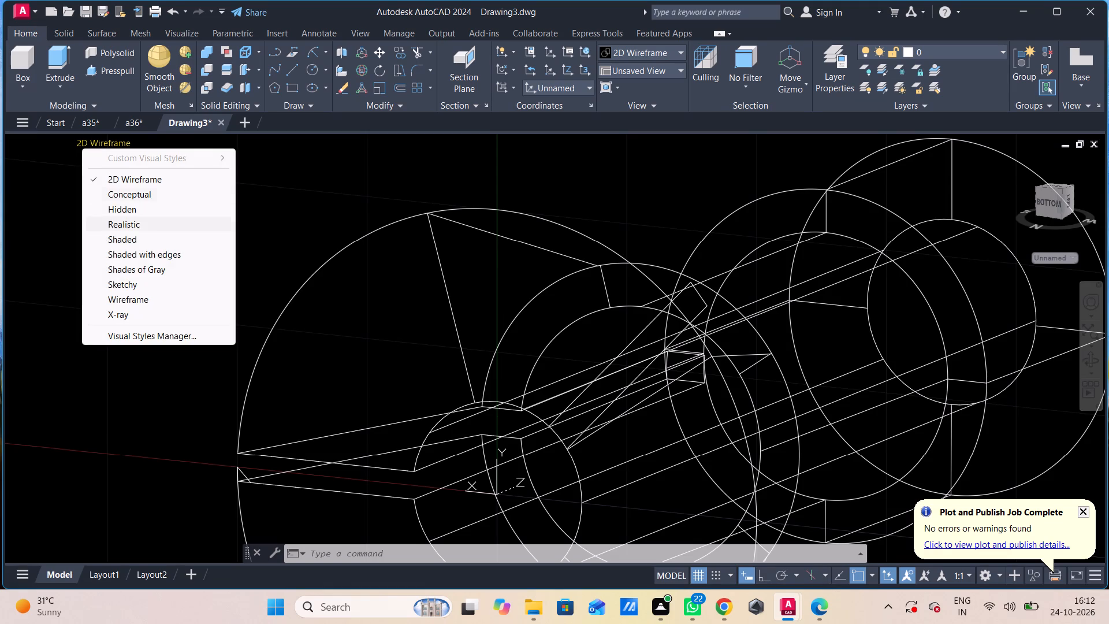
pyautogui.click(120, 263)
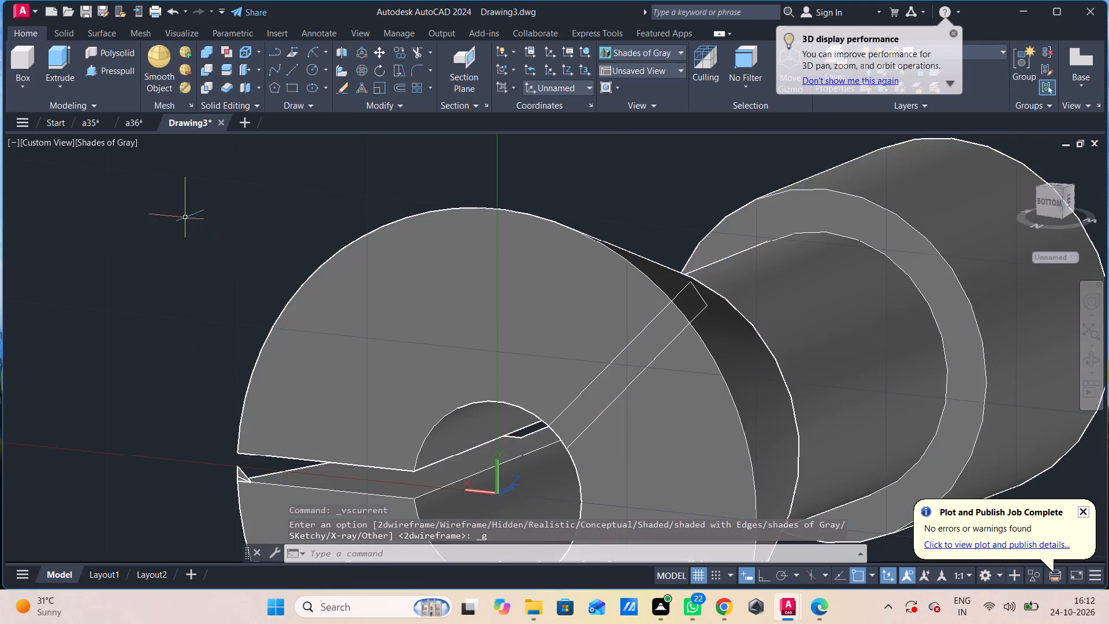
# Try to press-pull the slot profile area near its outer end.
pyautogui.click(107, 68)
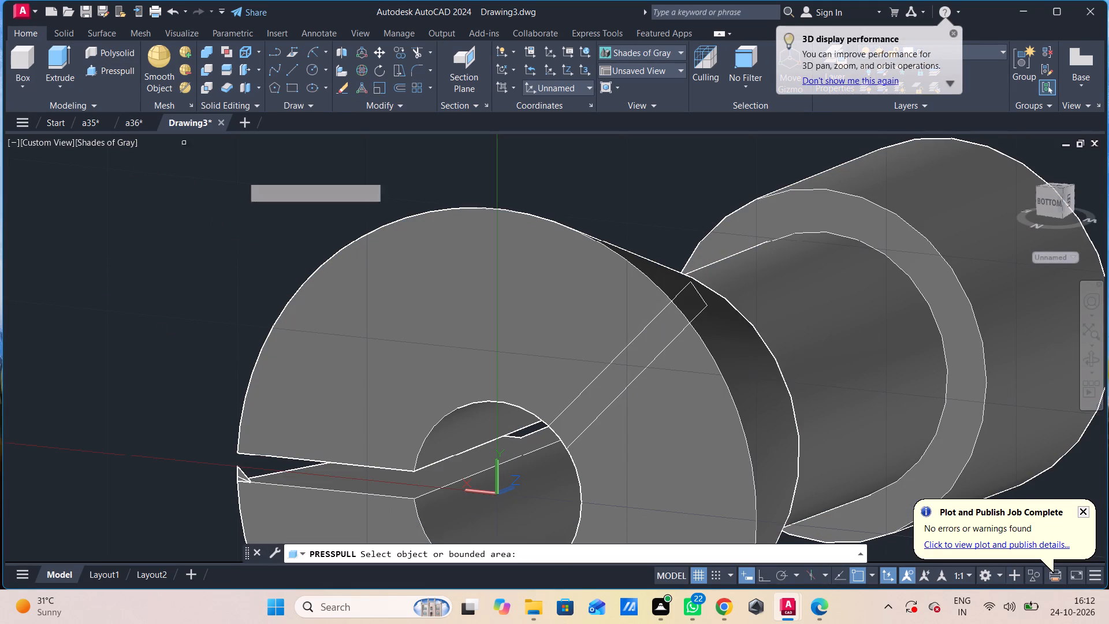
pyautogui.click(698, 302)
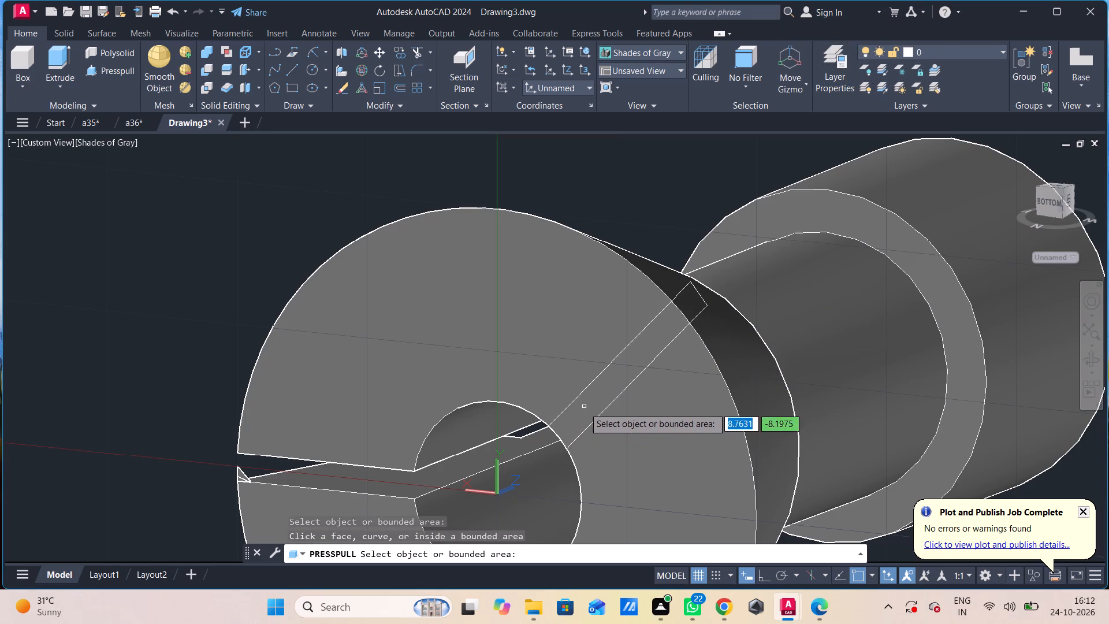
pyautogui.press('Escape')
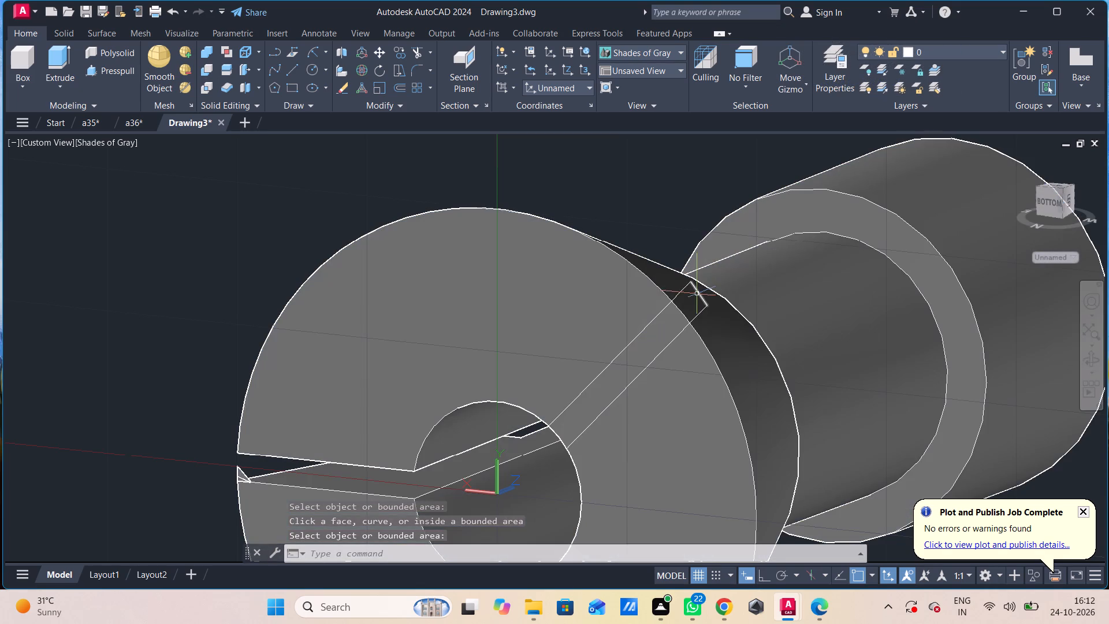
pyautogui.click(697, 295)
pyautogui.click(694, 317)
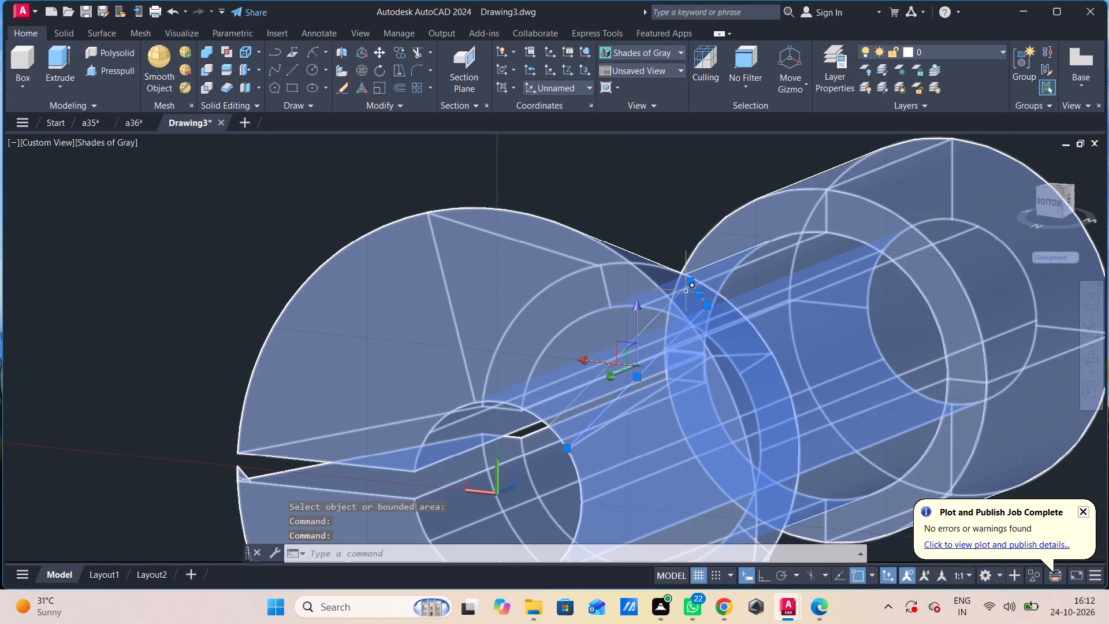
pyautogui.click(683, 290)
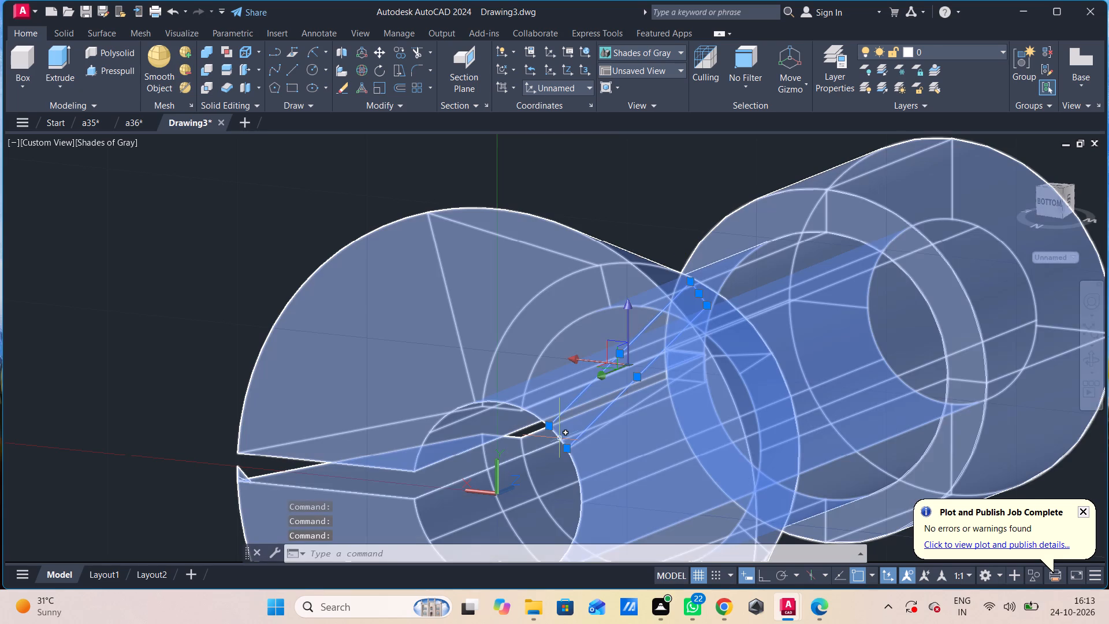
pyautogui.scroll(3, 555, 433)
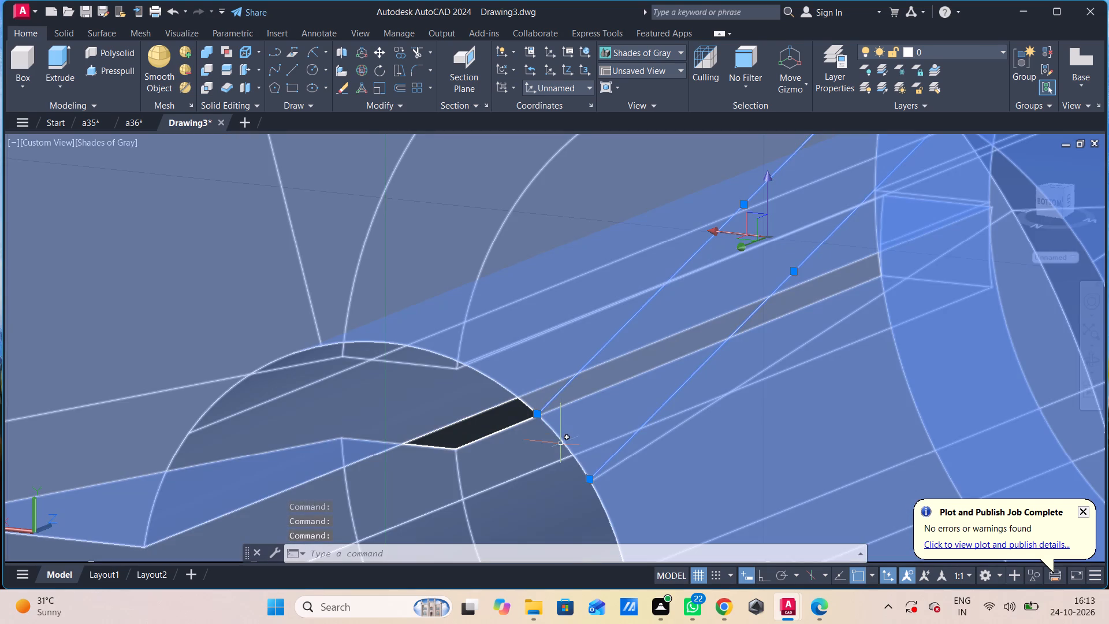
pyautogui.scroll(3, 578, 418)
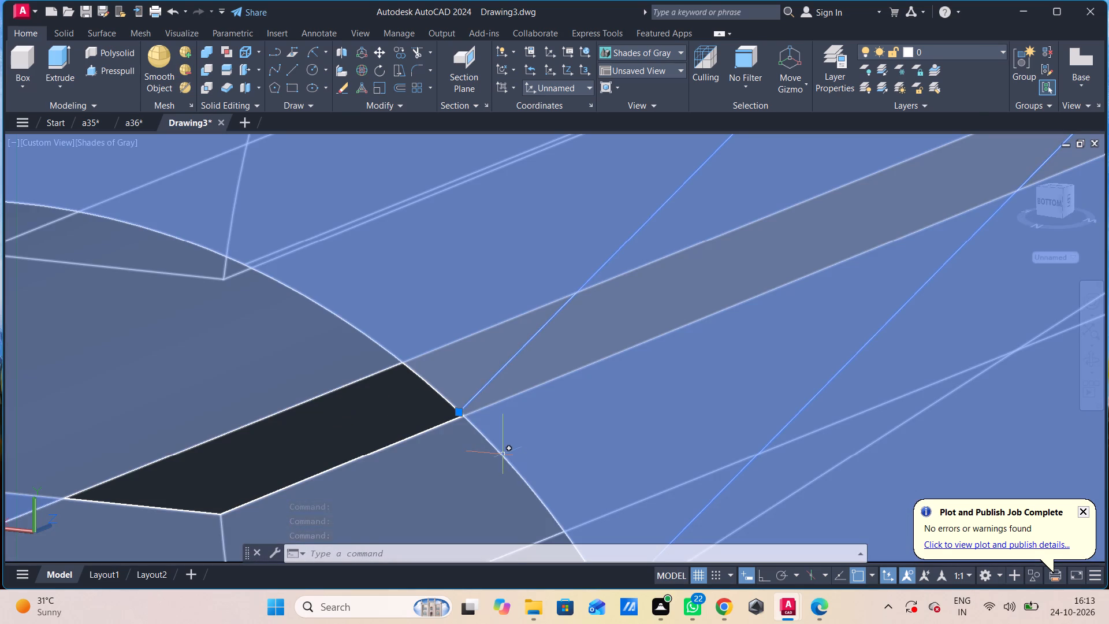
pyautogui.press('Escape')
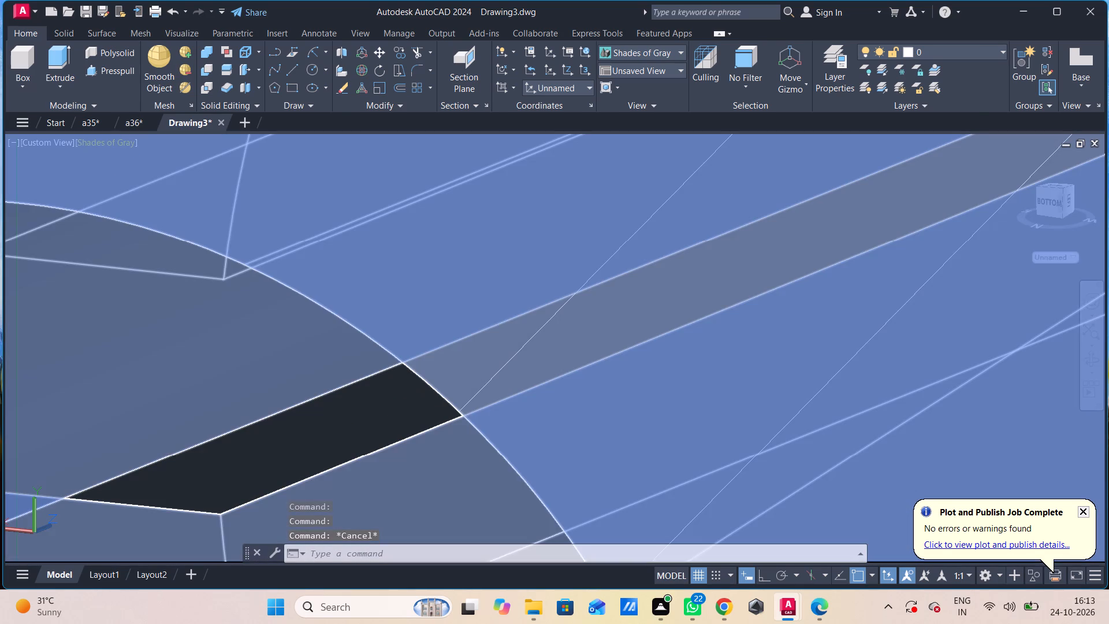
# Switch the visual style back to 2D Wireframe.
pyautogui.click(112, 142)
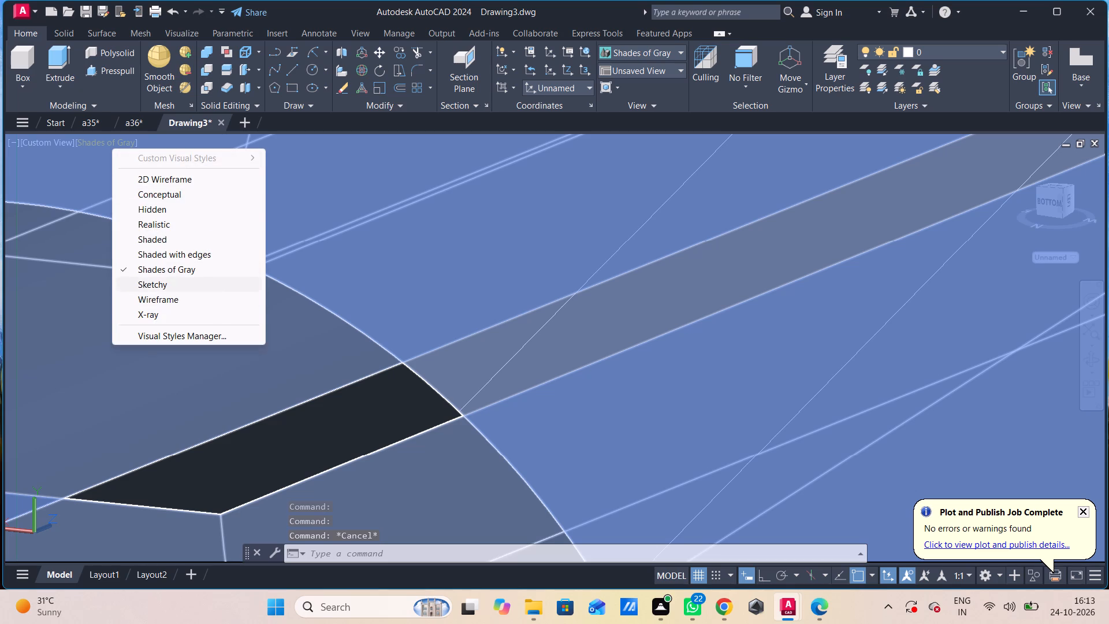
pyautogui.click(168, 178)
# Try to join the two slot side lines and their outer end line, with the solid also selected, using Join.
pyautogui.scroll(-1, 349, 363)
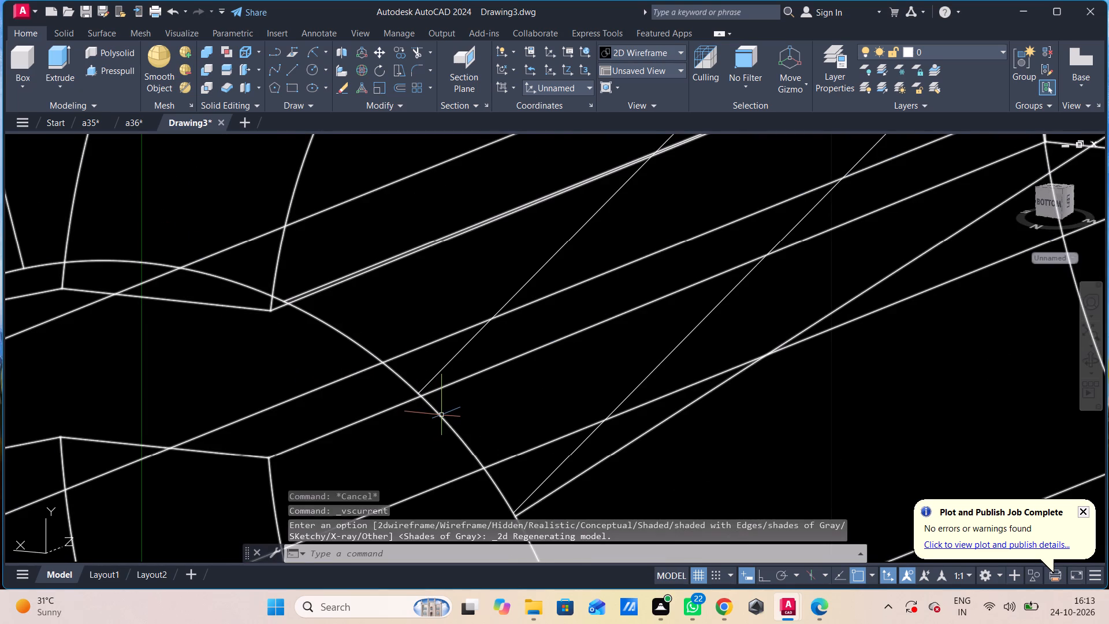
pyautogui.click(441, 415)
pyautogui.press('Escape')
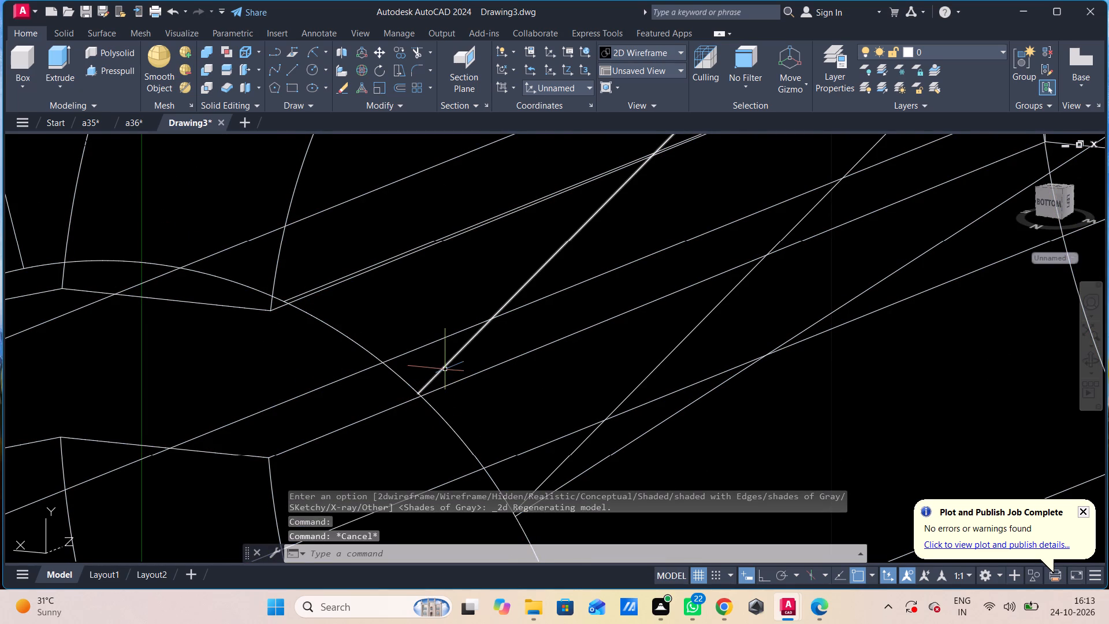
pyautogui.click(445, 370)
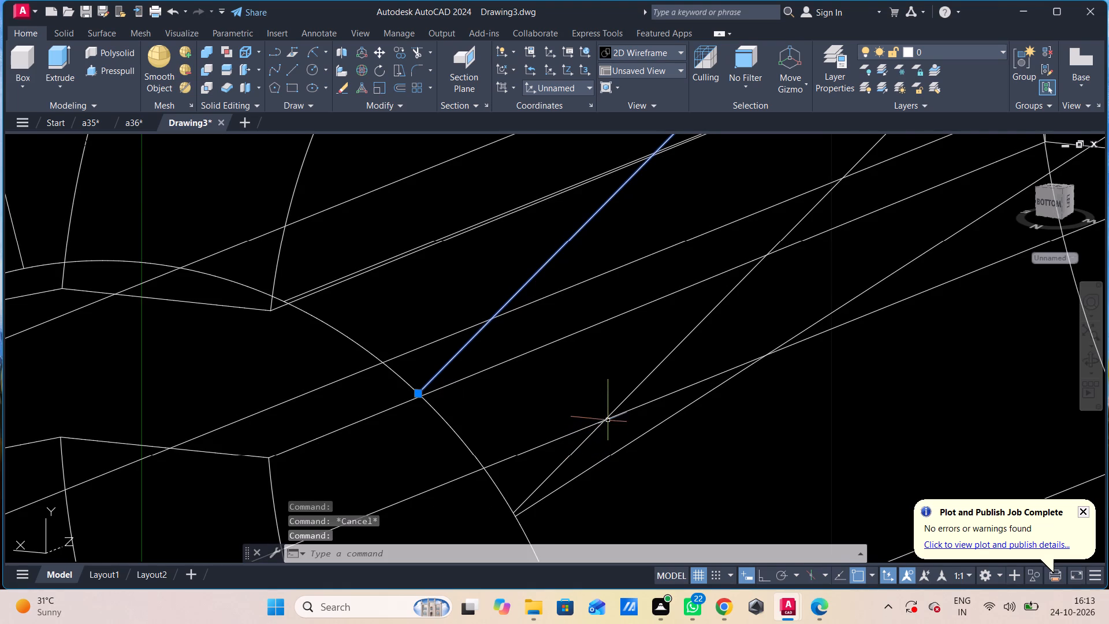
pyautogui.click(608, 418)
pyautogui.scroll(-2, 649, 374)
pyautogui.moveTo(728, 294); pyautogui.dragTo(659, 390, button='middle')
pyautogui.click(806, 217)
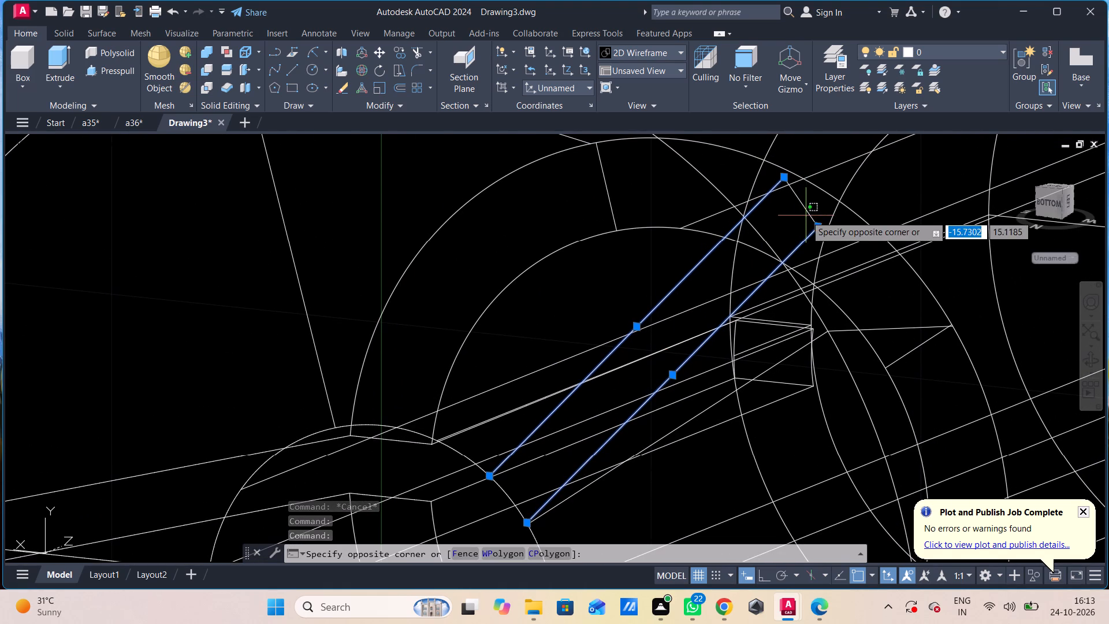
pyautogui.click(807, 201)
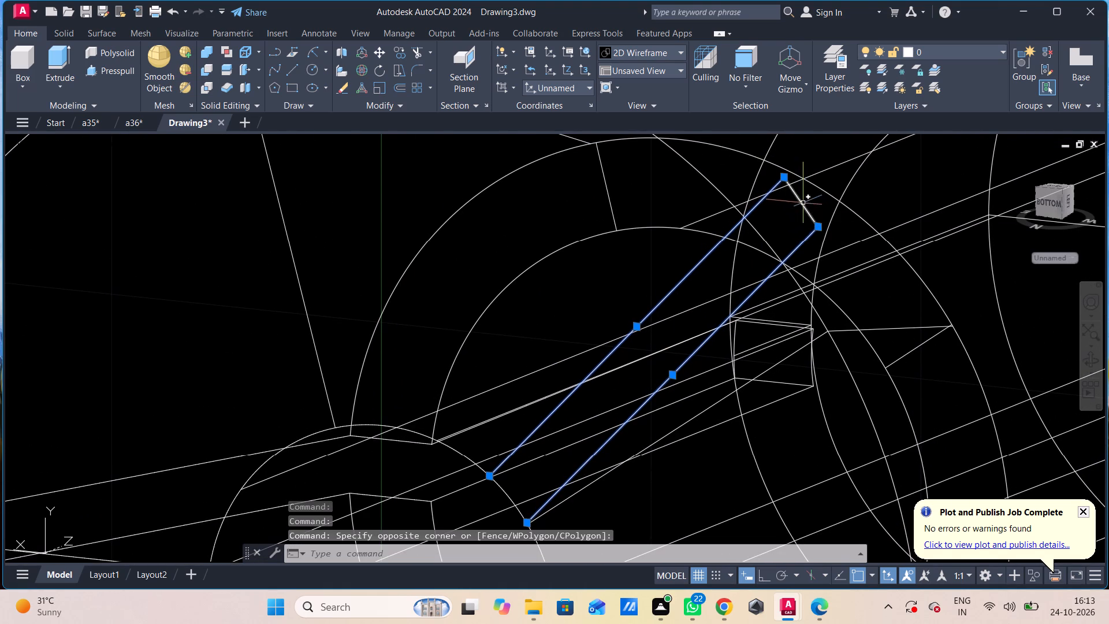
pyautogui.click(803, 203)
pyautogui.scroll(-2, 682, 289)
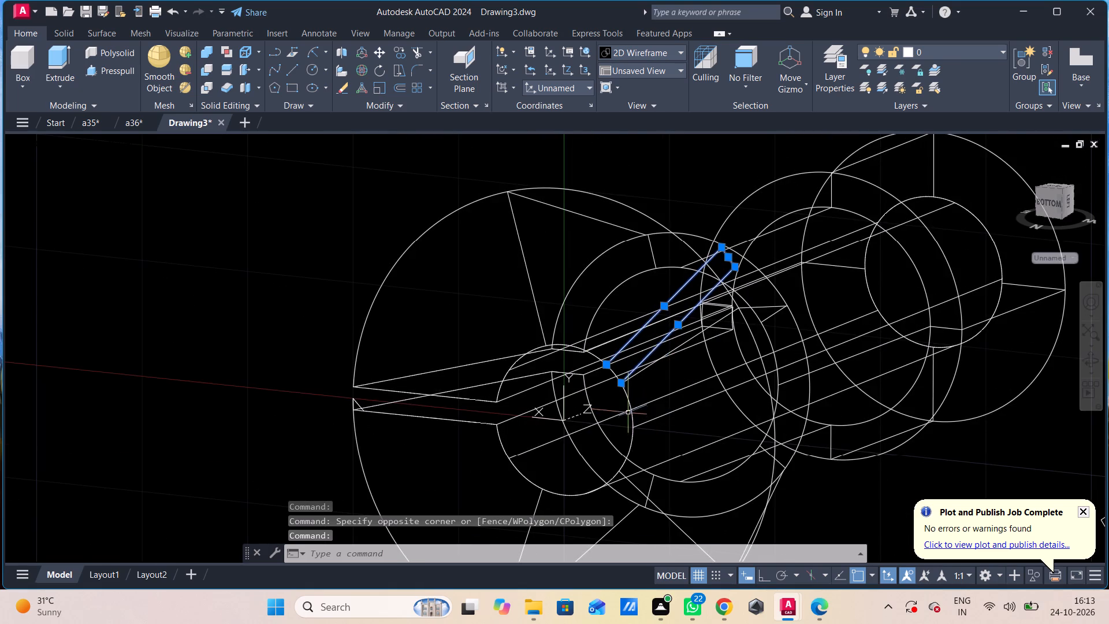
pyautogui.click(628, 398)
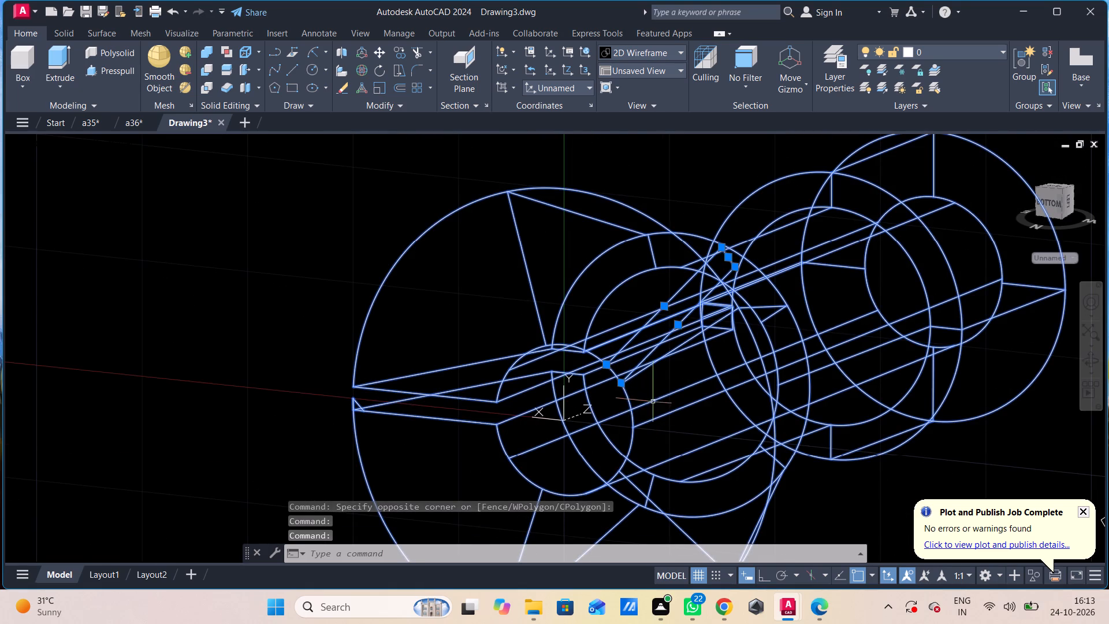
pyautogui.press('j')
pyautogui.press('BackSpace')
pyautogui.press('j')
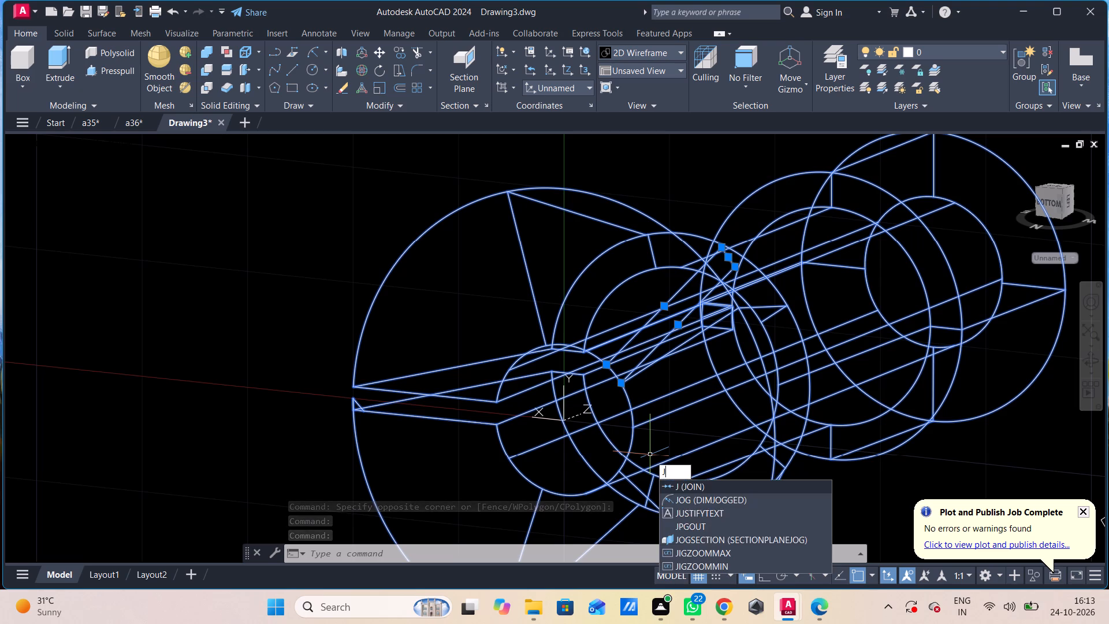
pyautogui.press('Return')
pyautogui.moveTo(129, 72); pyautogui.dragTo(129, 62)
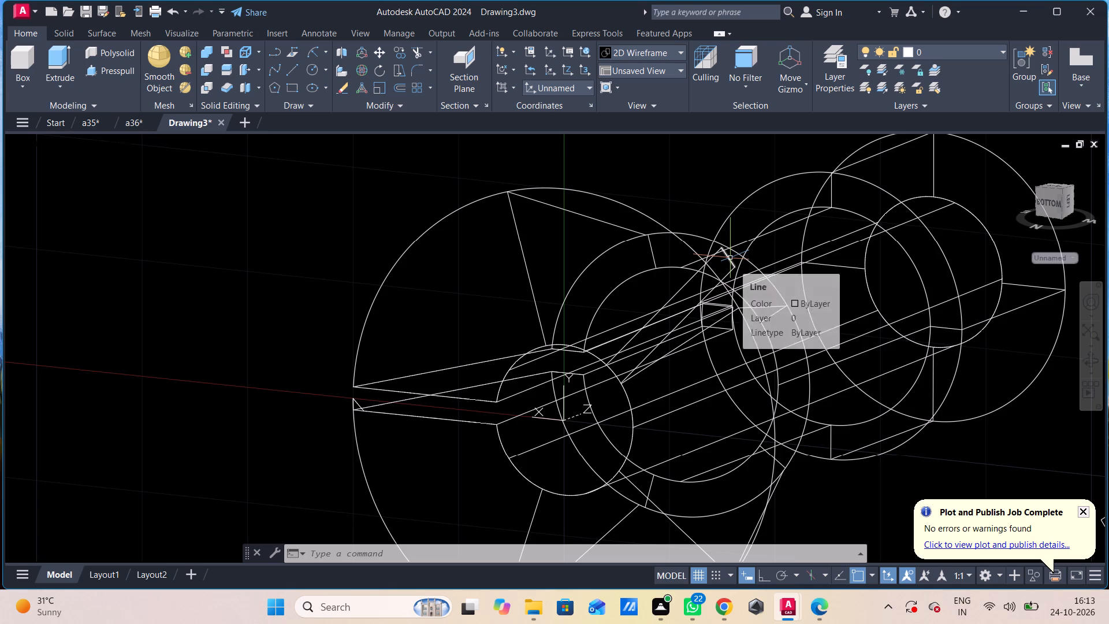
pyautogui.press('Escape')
# Draw a line across the open inner end of the angled slot profile, connecting its two side lines at the hole edge.
pyautogui.press('l')
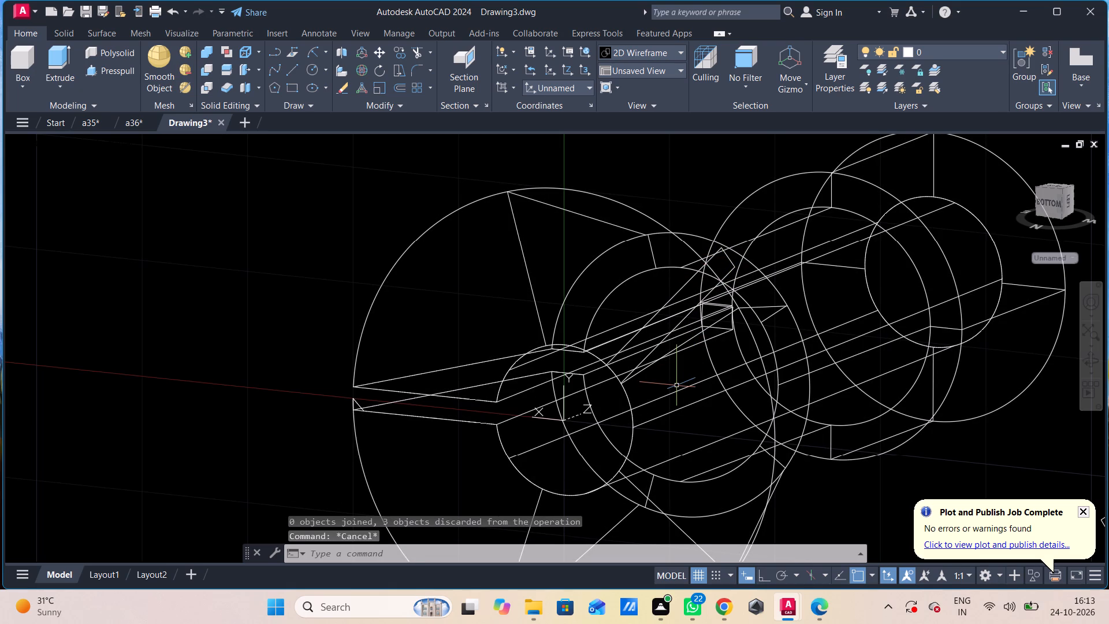
pyautogui.press('Return')
pyautogui.scroll(4, 610, 370)
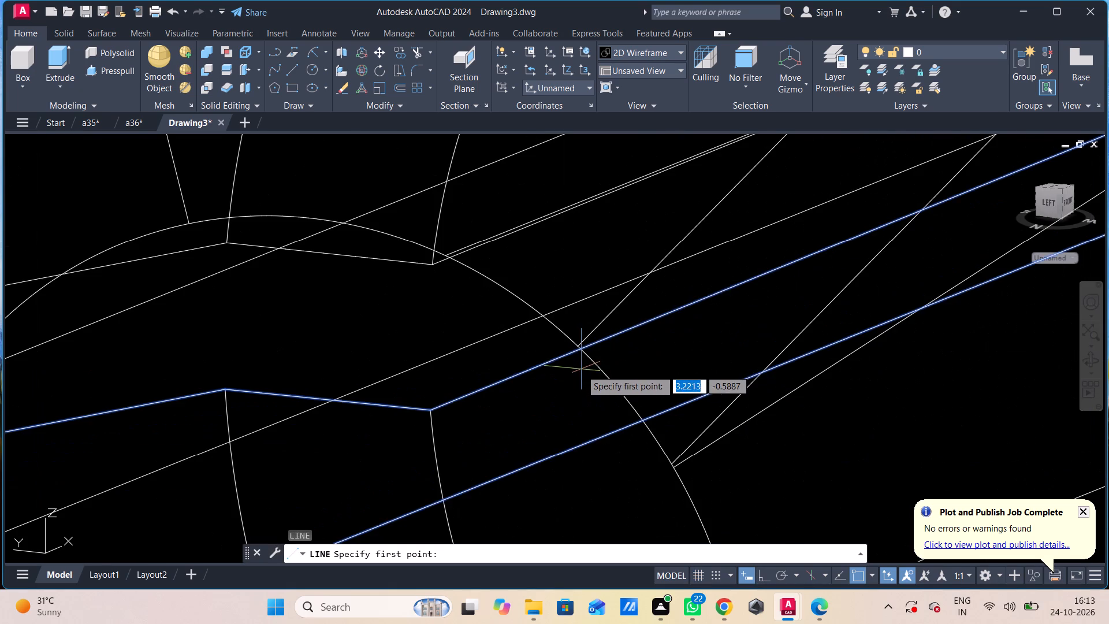
pyautogui.click(580, 352)
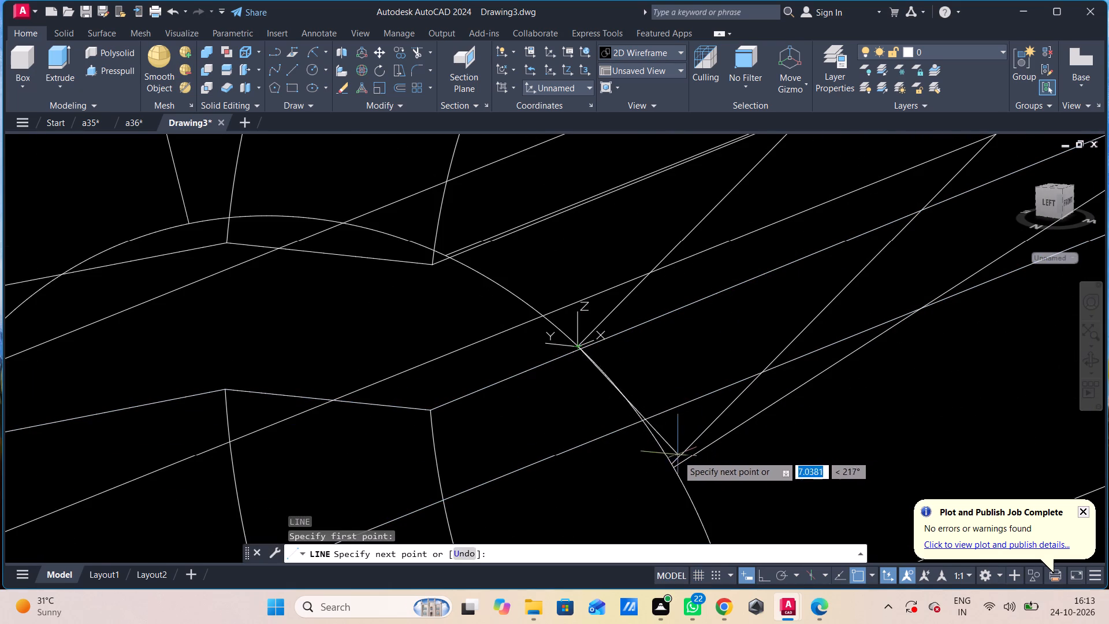
pyautogui.scroll(4, 670, 465)
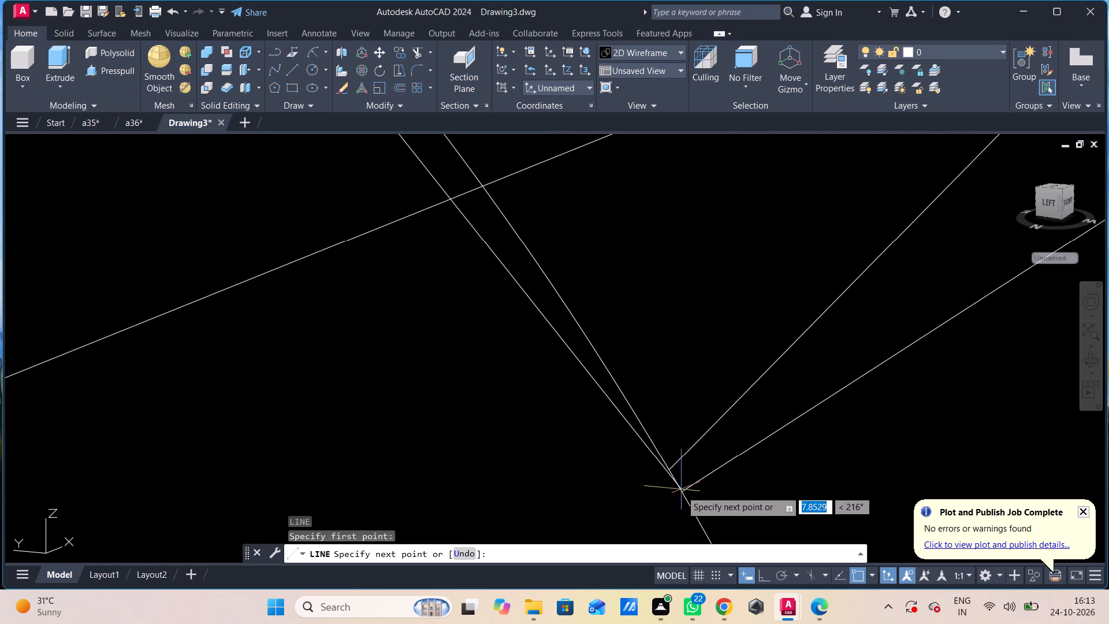
pyautogui.scroll(-4, 661, 474)
pyautogui.scroll(-2, 563, 467)
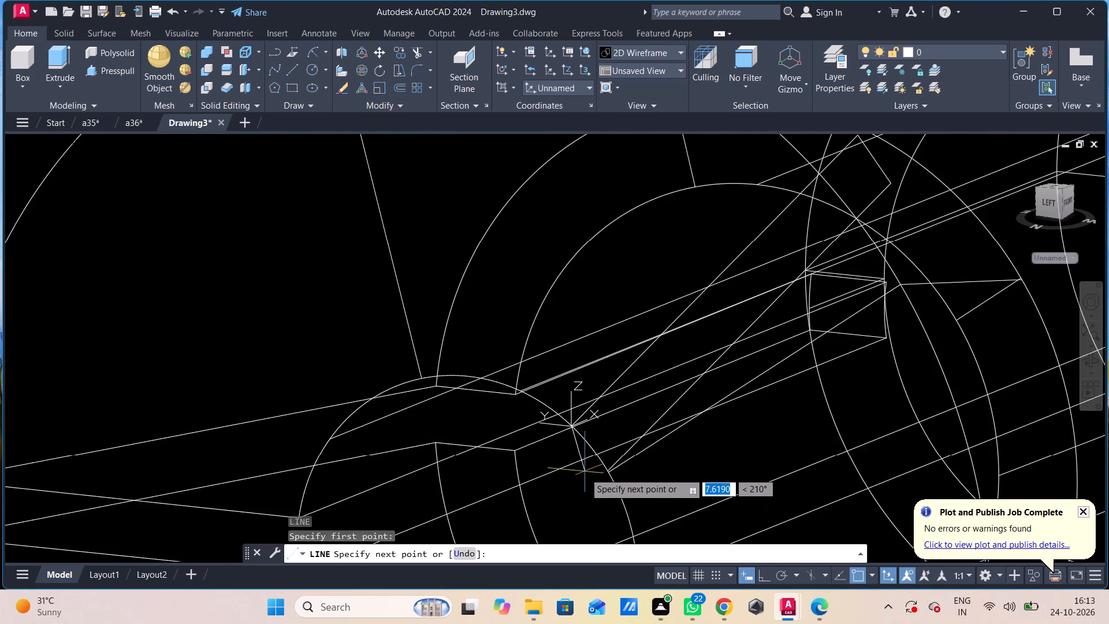
pyautogui.scroll(3, 620, 454)
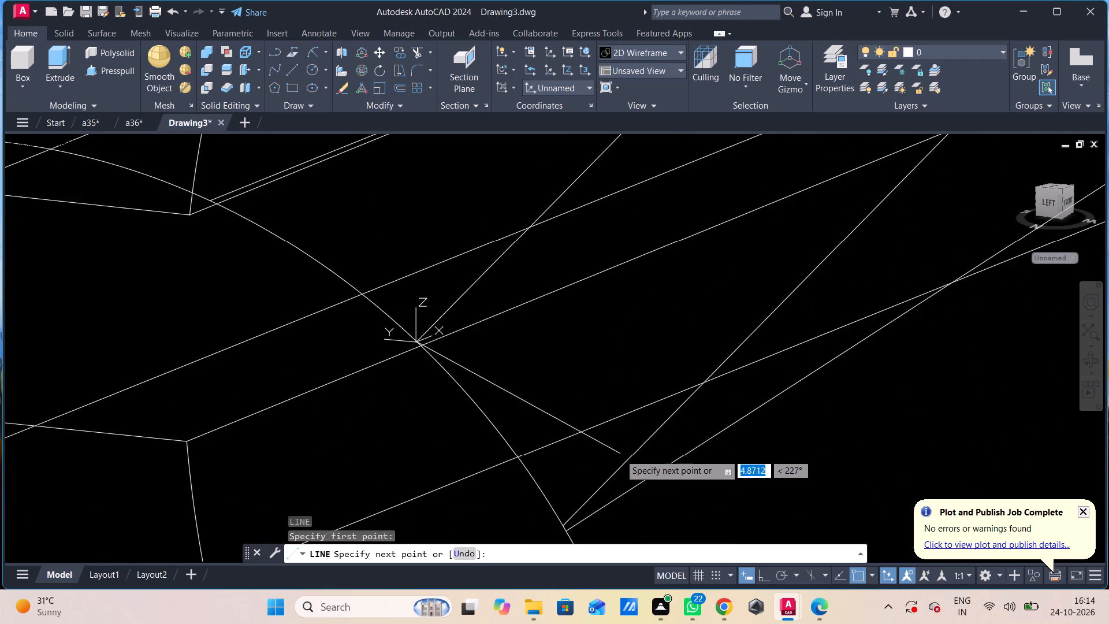
pyautogui.scroll(1, 624, 463)
pyautogui.moveTo(600, 518); pyautogui.dragTo(650, 344, button='middle')
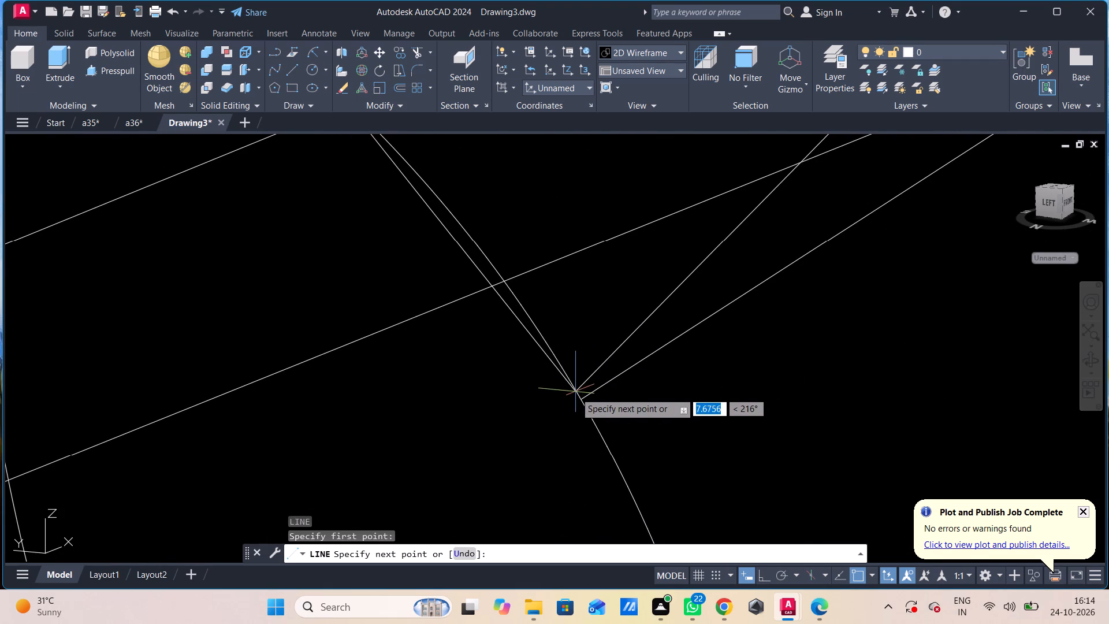
pyautogui.click(575, 392)
pyautogui.press('Escape')
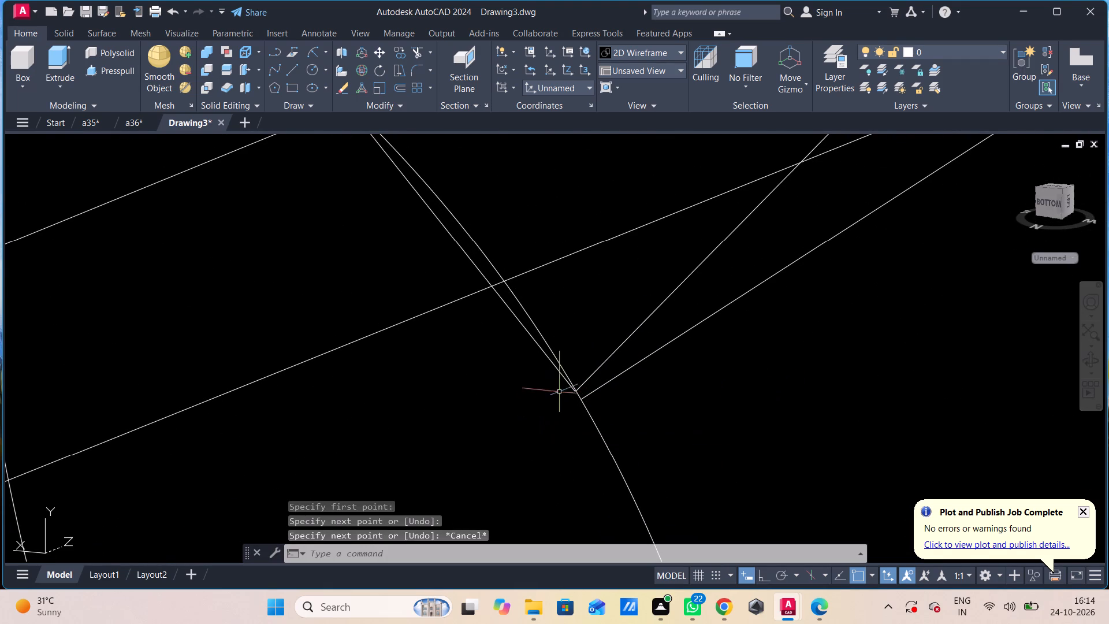
# Stretch the new inner end line's endpoint onto the end of the adjacent slot side line.
pyautogui.click(588, 381)
pyautogui.click(564, 383)
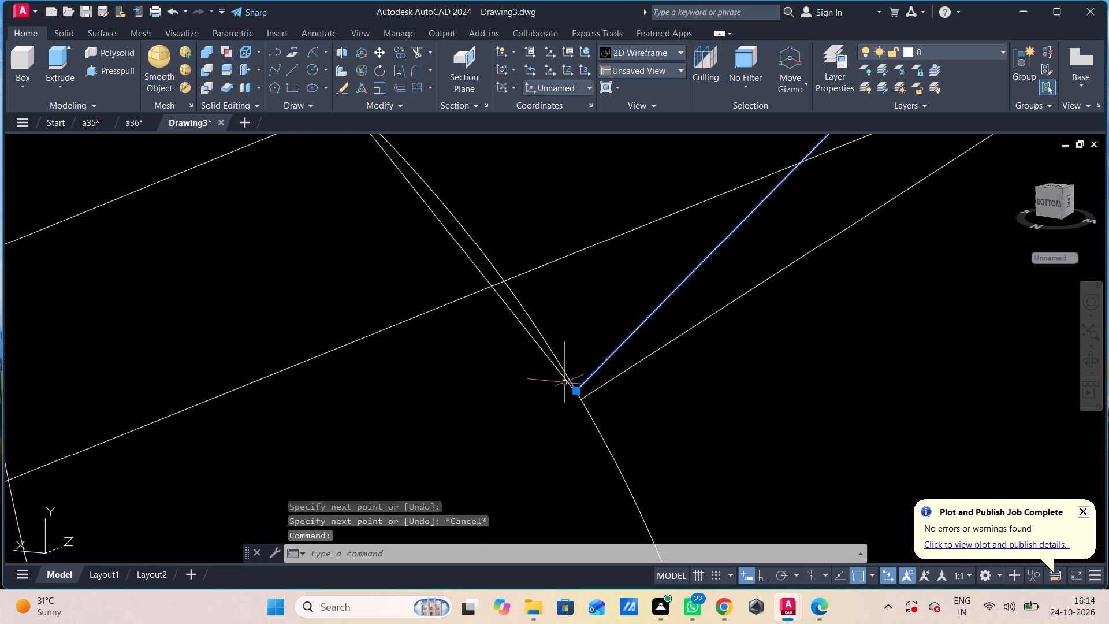
pyautogui.scroll(5, 584, 394)
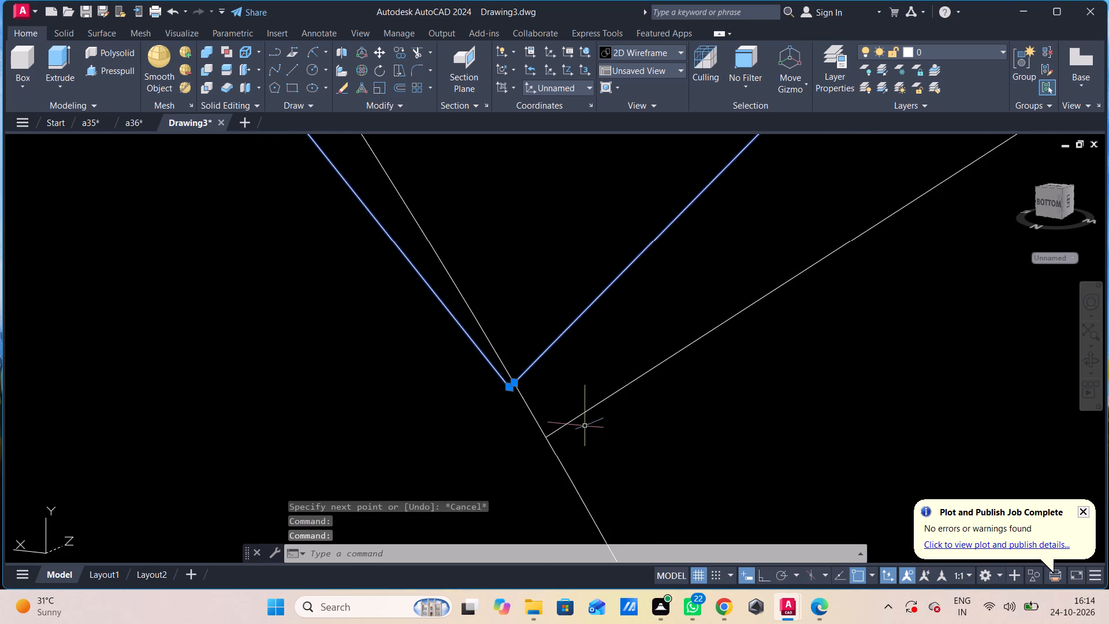
pyautogui.scroll(1, 585, 426)
pyautogui.click(389, 329)
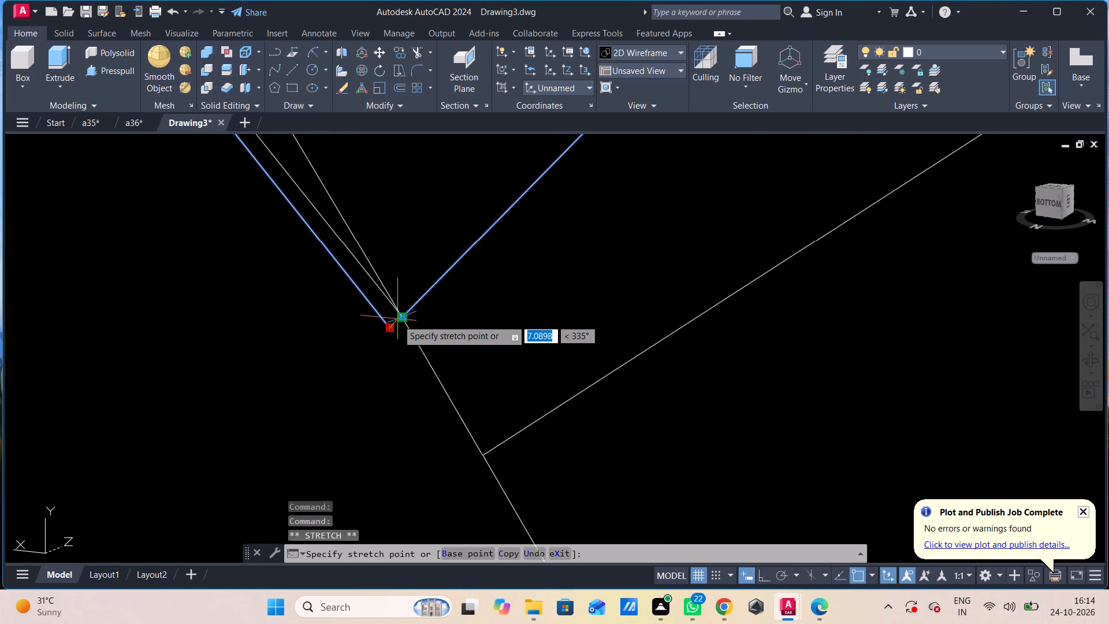
pyautogui.click(397, 320)
# Join the two slot side lines and both end lines into one polyline.
pyautogui.scroll(-6, 400, 318)
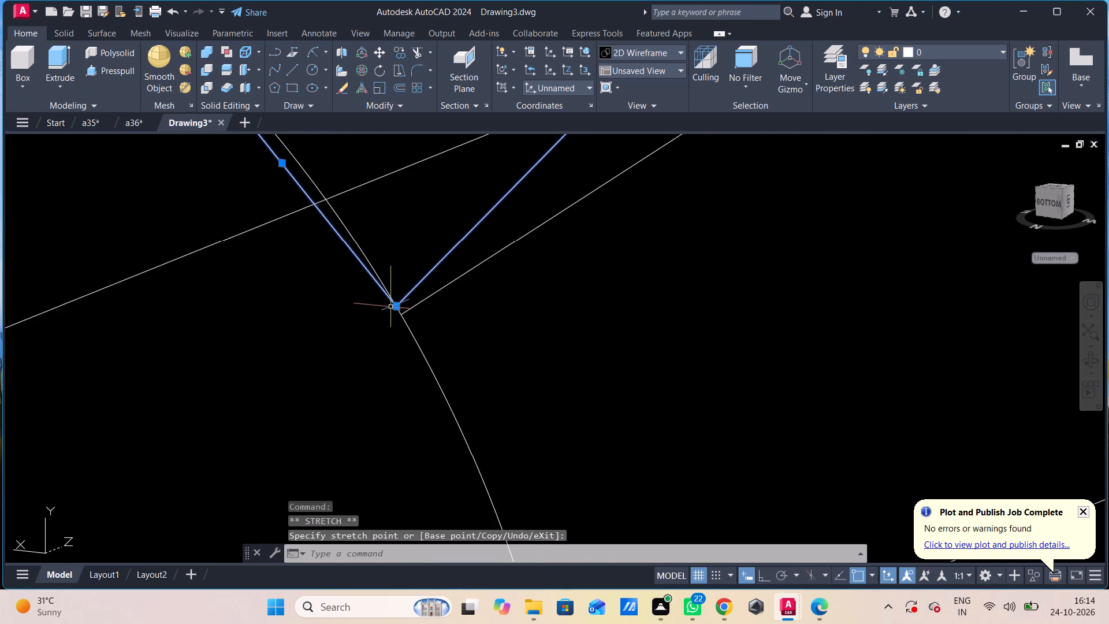
pyautogui.moveTo(395, 306); pyautogui.dragTo(451, 517, button='middle')
pyautogui.scroll(-3, 522, 370)
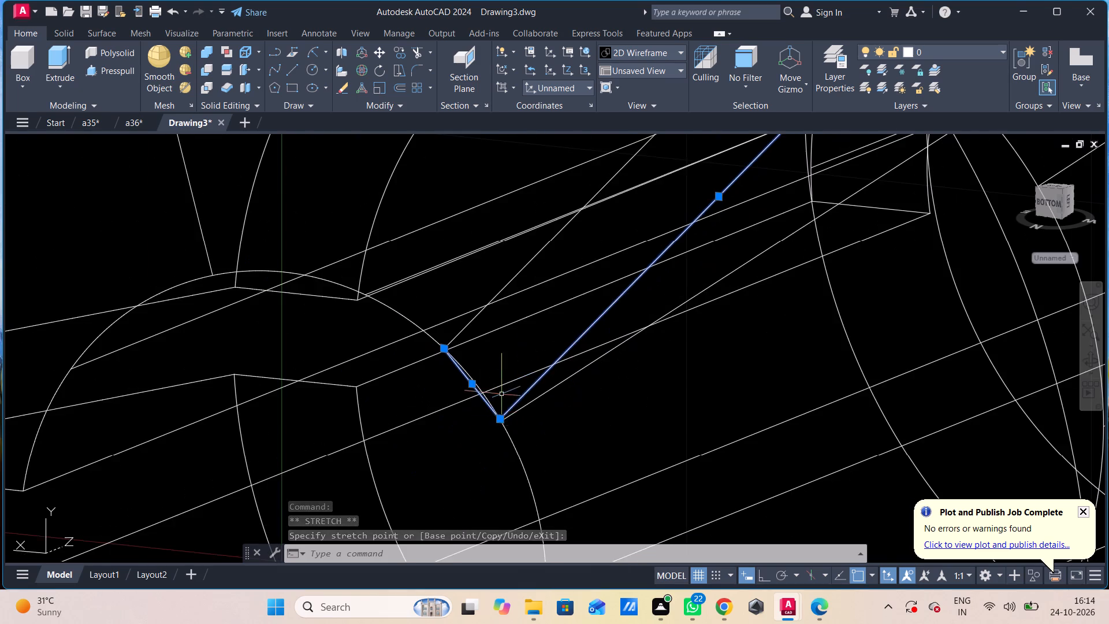
pyautogui.moveTo(502, 395); pyautogui.dragTo(494, 544, button='middle')
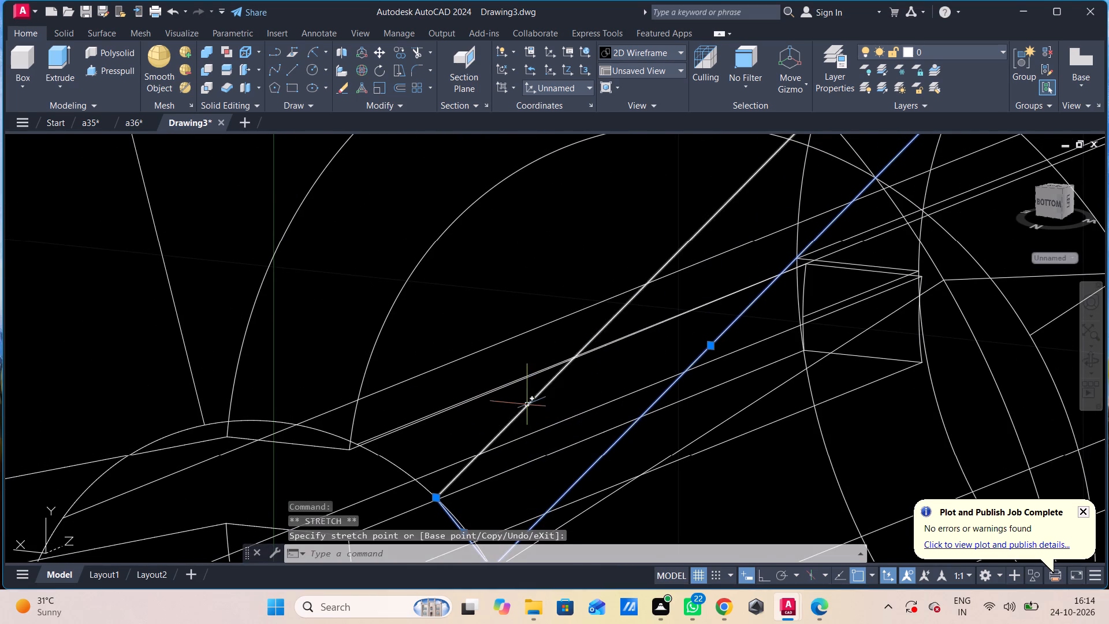
pyautogui.click(527, 405)
pyautogui.scroll(-2, 549, 389)
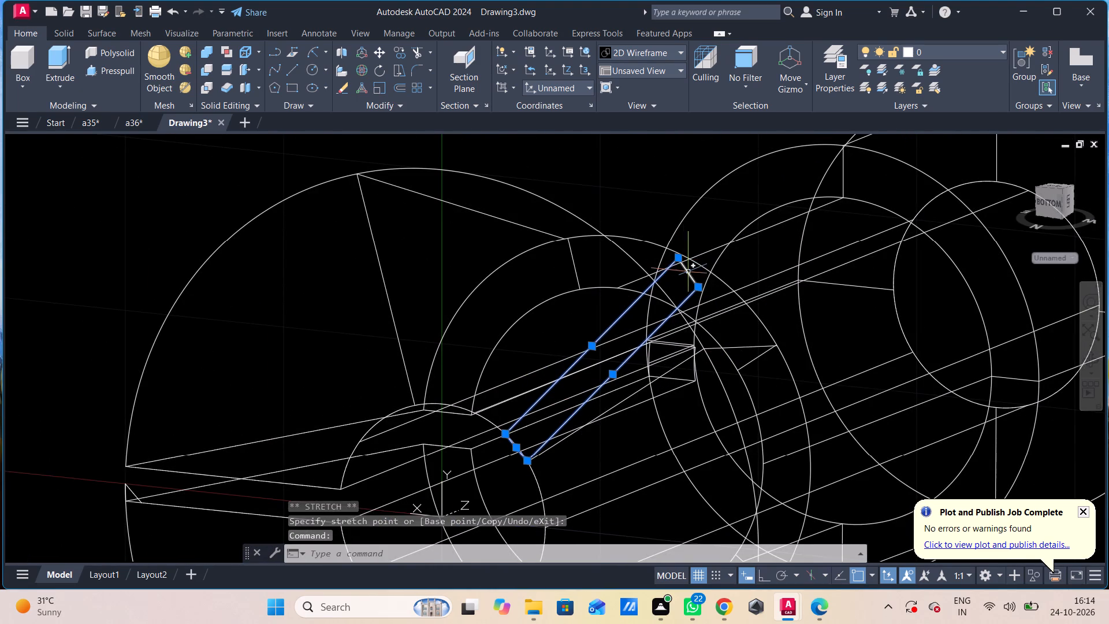
pyautogui.click(689, 272)
pyautogui.press('j')
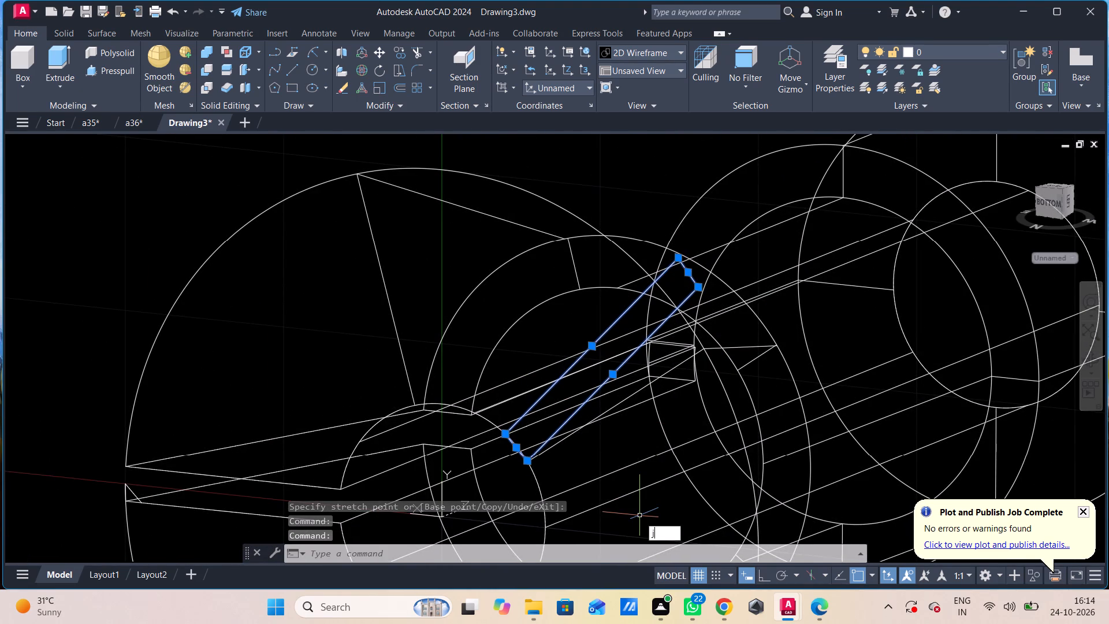
pyautogui.click(714, 437)
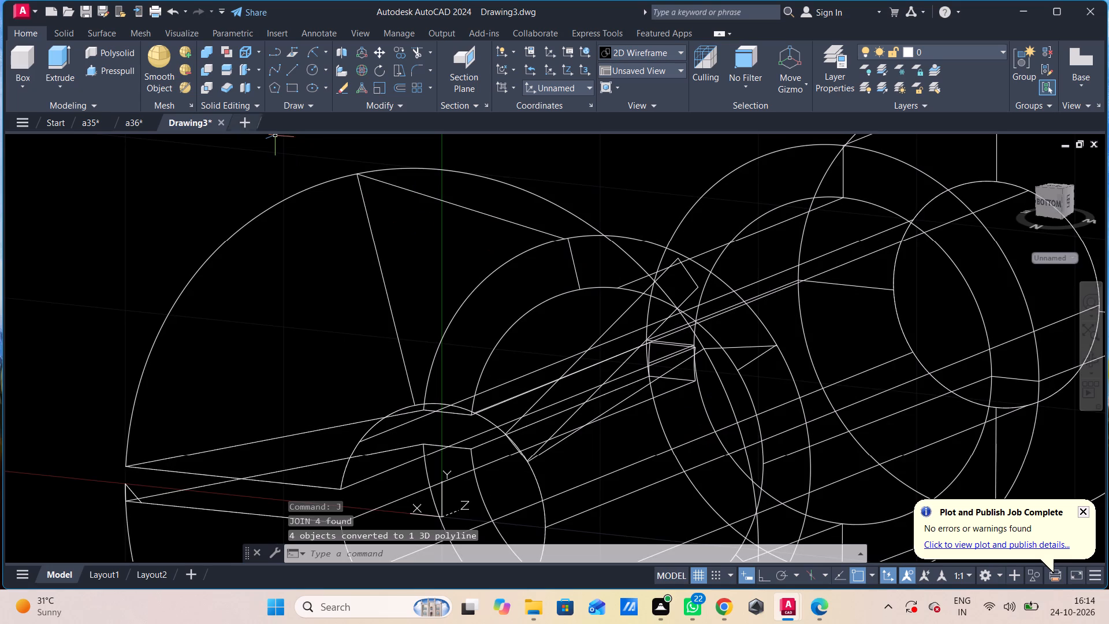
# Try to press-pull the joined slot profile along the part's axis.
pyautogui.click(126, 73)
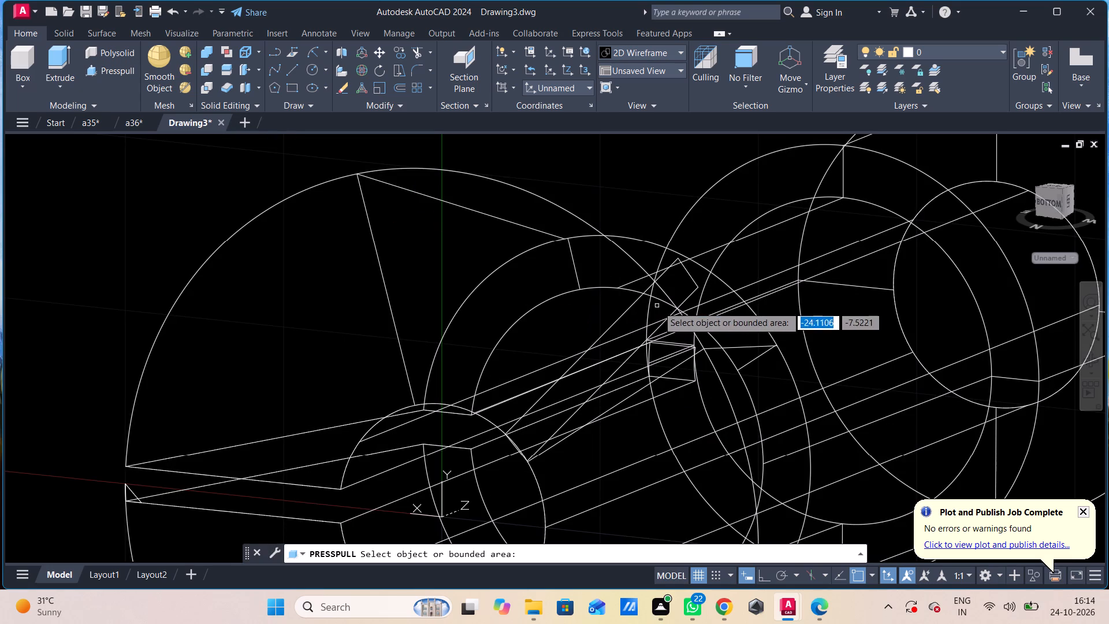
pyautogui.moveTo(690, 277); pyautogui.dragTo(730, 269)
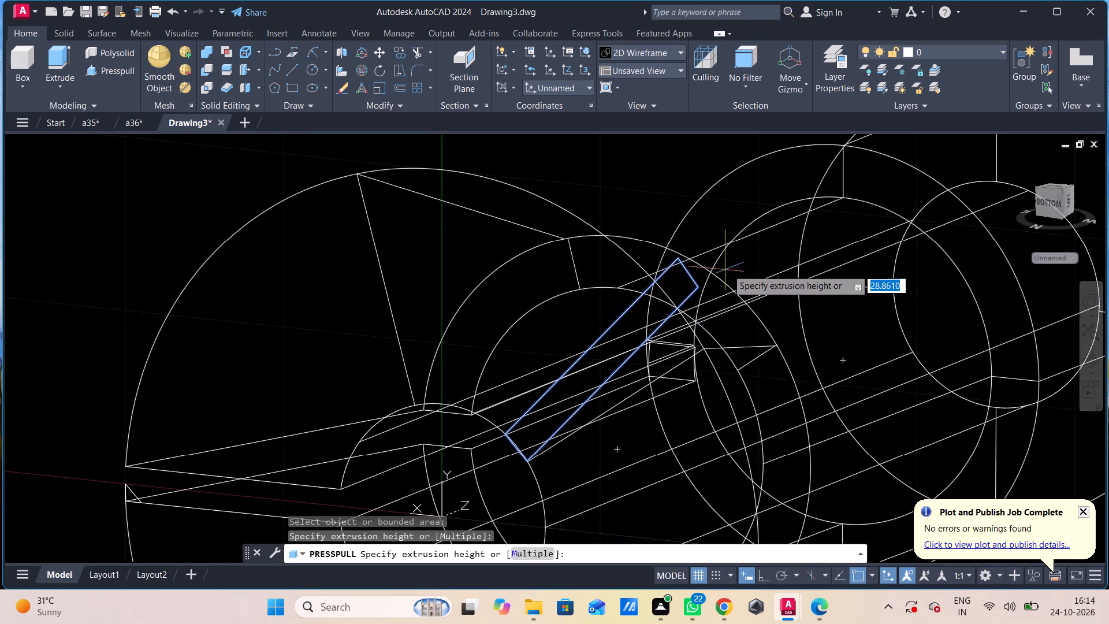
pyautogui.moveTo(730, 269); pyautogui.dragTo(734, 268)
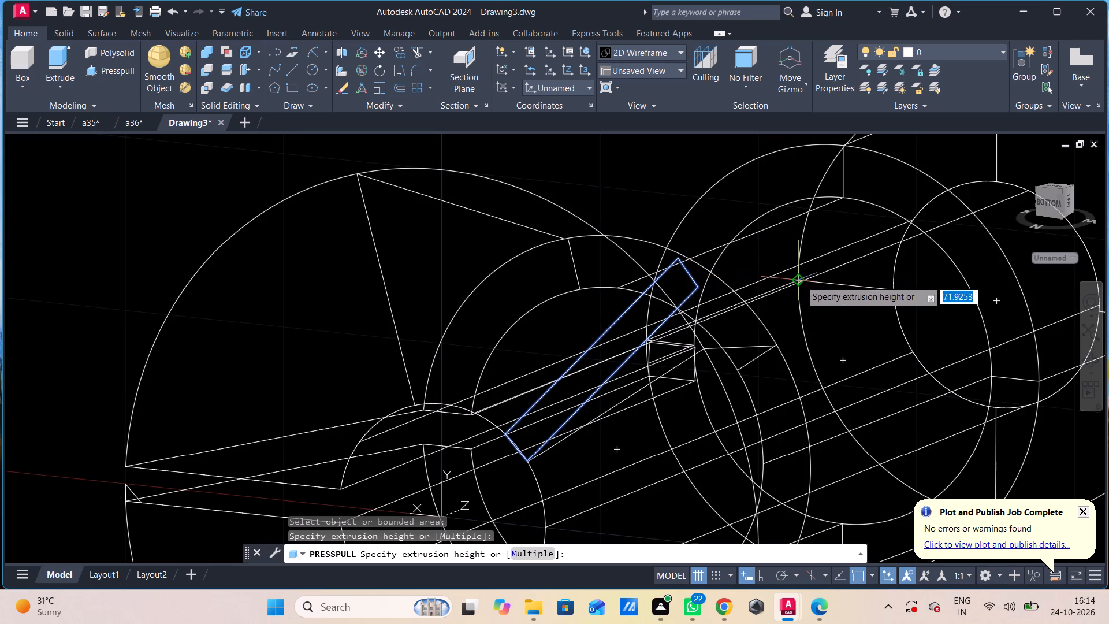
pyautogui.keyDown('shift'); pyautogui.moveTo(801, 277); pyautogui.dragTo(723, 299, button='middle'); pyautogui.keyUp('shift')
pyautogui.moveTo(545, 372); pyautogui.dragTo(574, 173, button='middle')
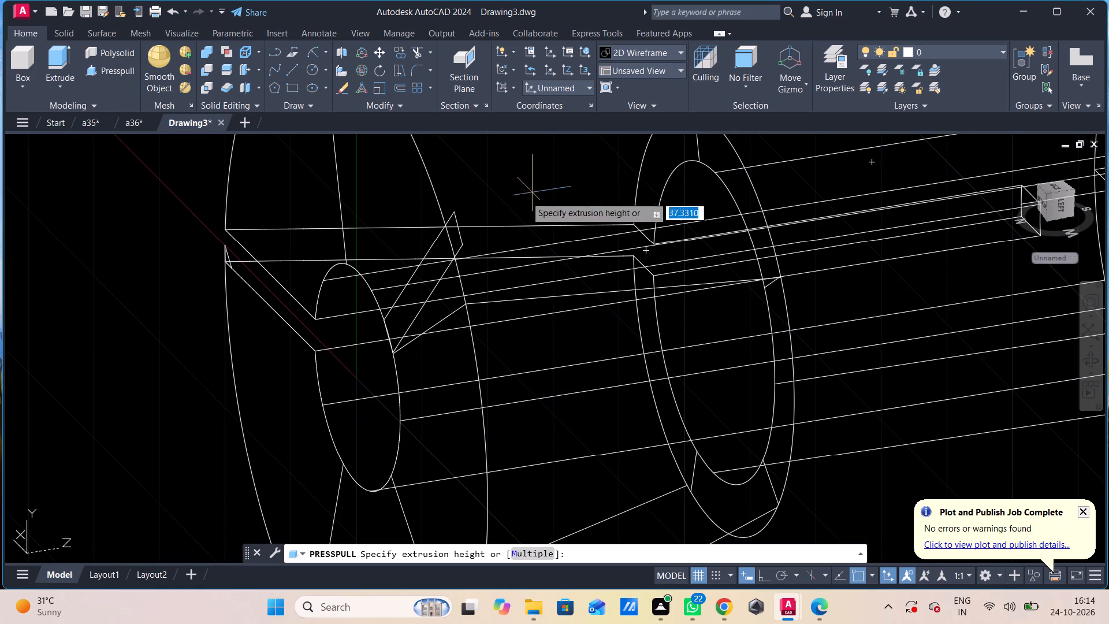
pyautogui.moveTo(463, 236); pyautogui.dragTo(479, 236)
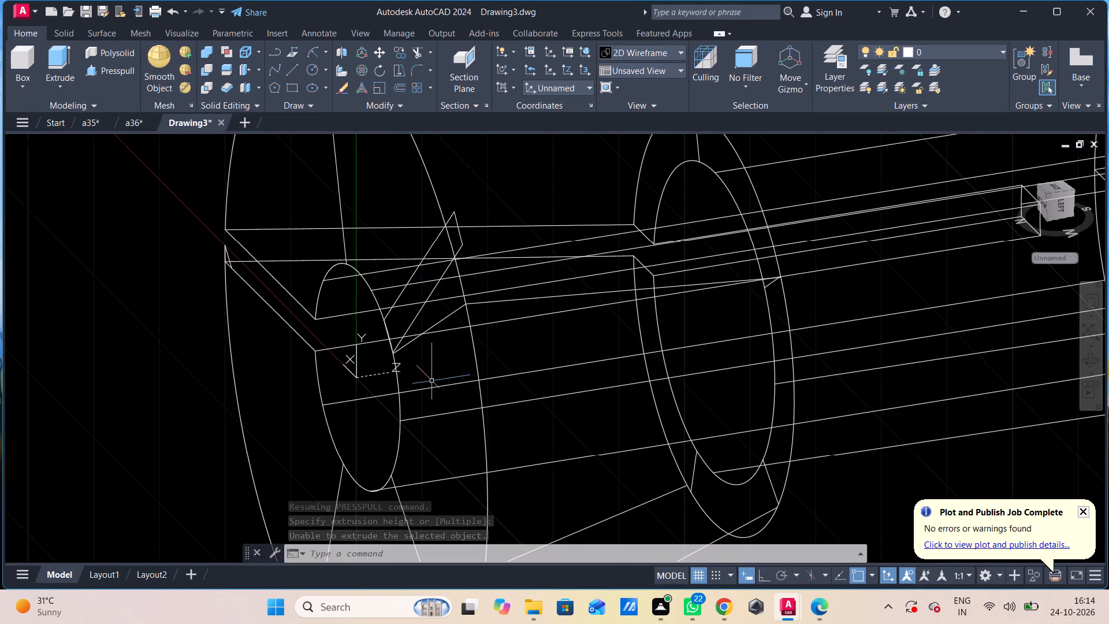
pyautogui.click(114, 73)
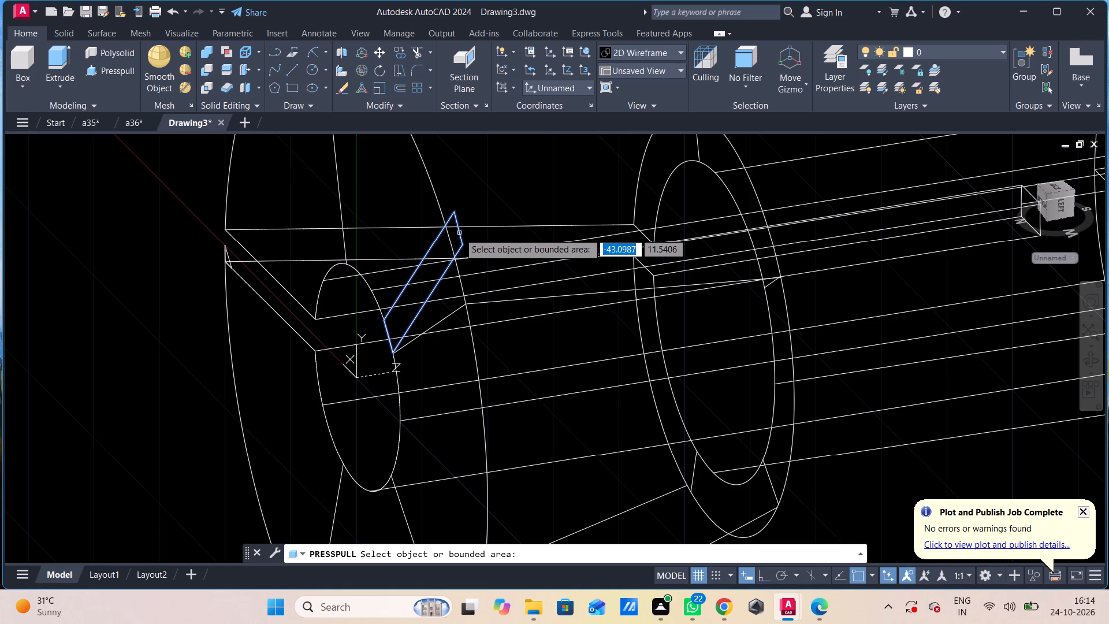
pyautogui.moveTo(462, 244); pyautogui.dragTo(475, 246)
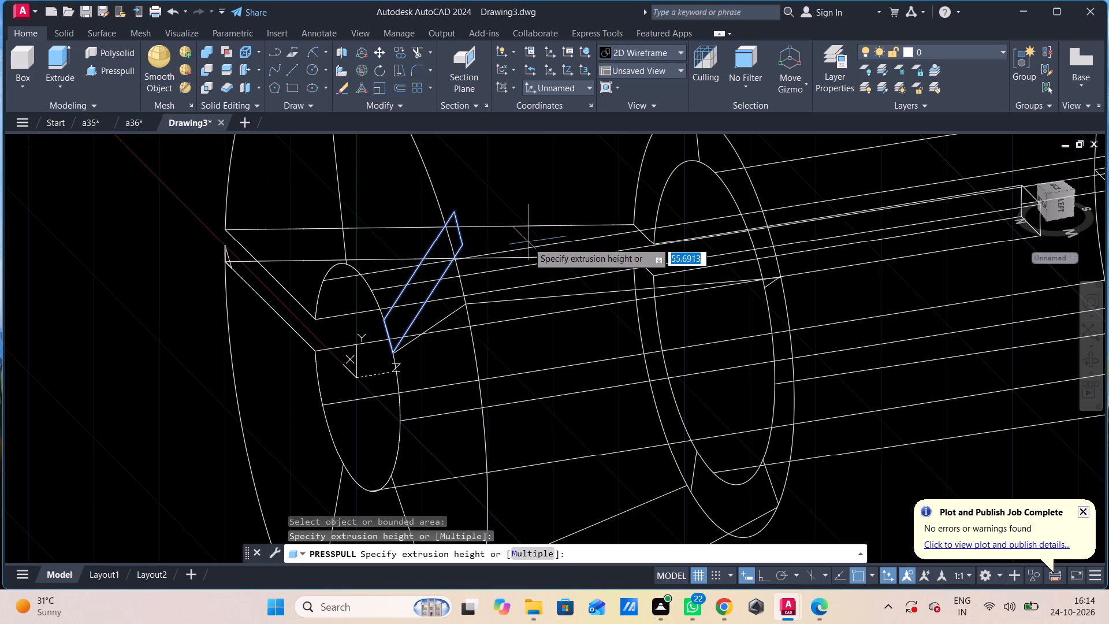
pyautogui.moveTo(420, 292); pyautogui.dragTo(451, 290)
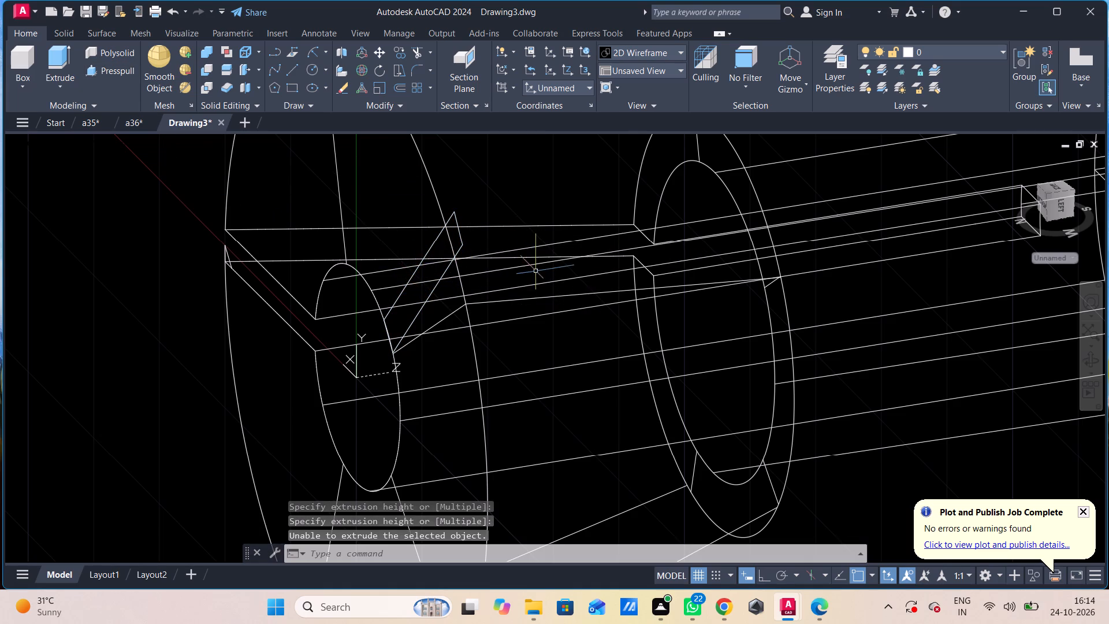
# Display the part from the Back view in the Shades of Gray visual style.
pyautogui.scroll(-4, 493, 274)
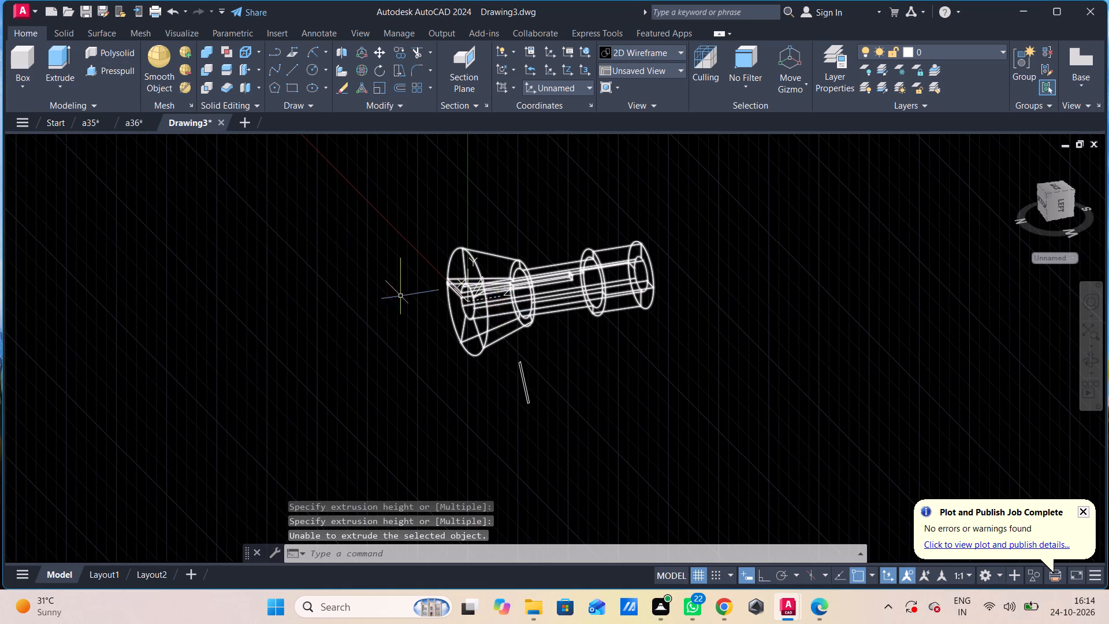
pyautogui.click(54, 140)
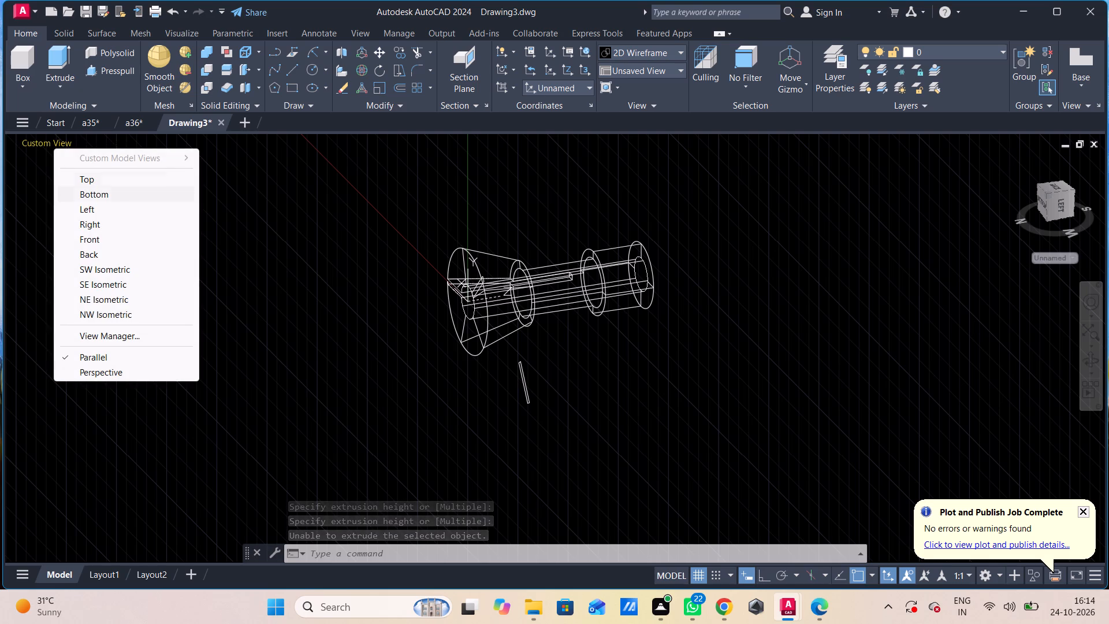
pyautogui.click(99, 222)
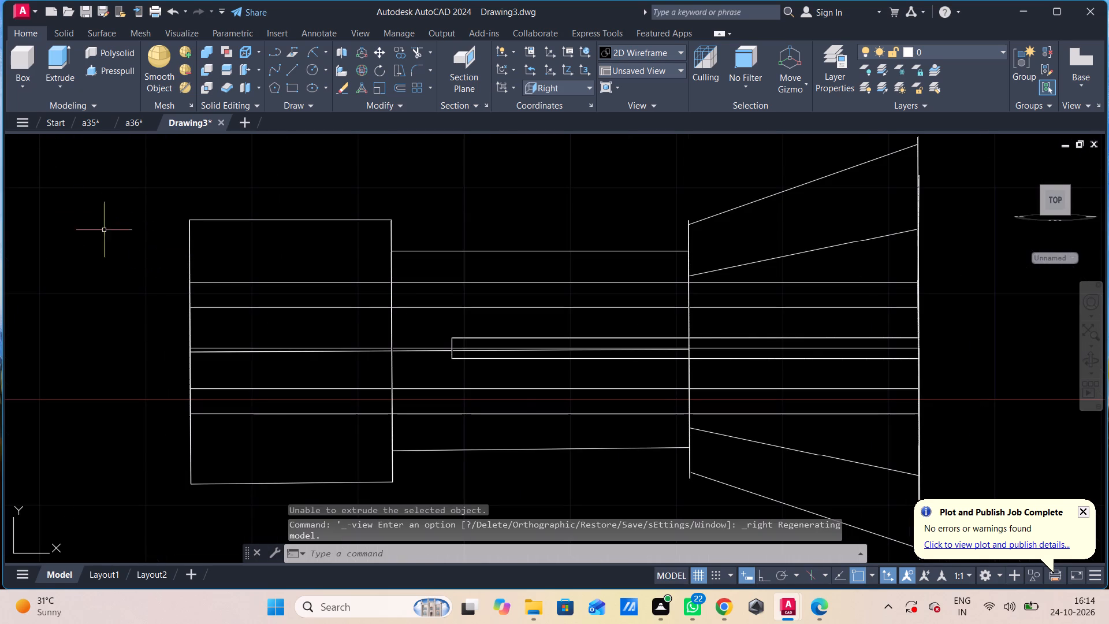
pyautogui.click(53, 142)
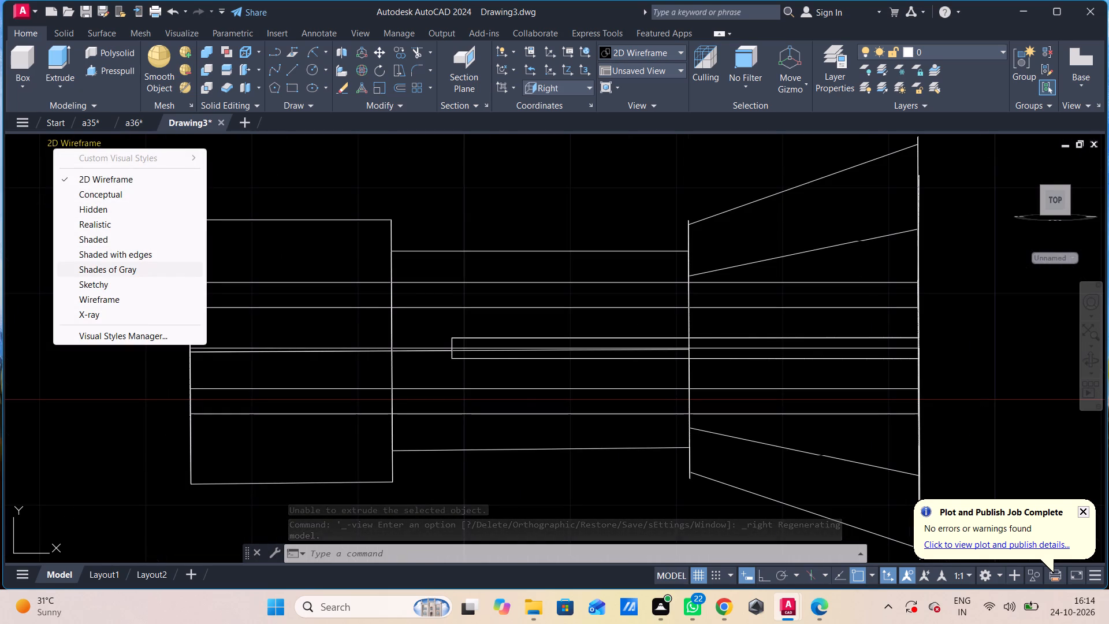
pyautogui.click(92, 268)
pyautogui.click(30, 144)
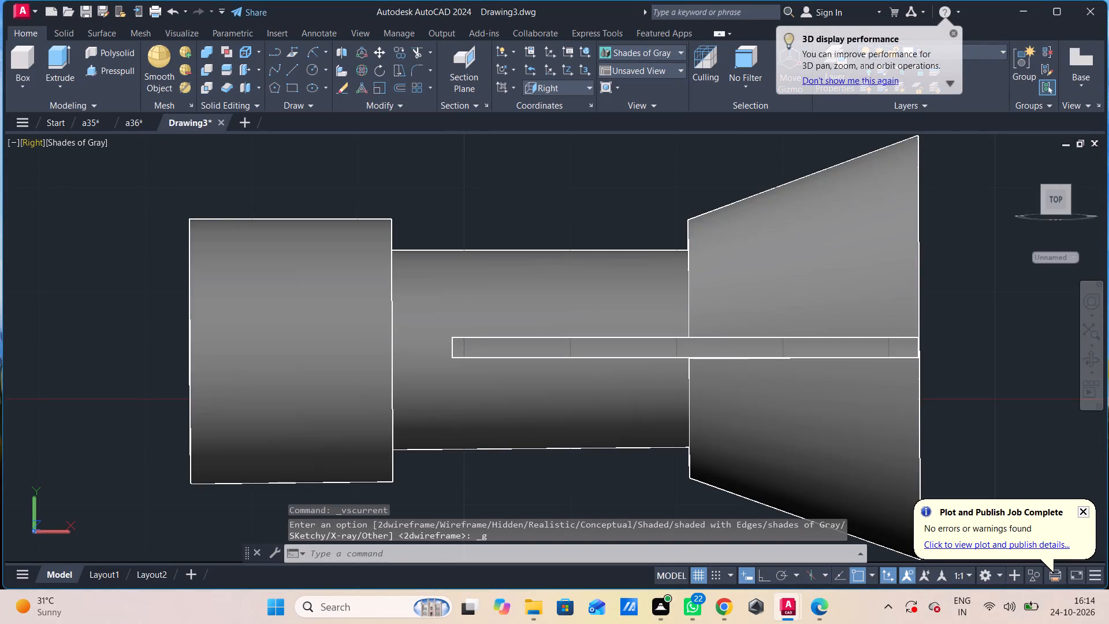
pyautogui.click(66, 254)
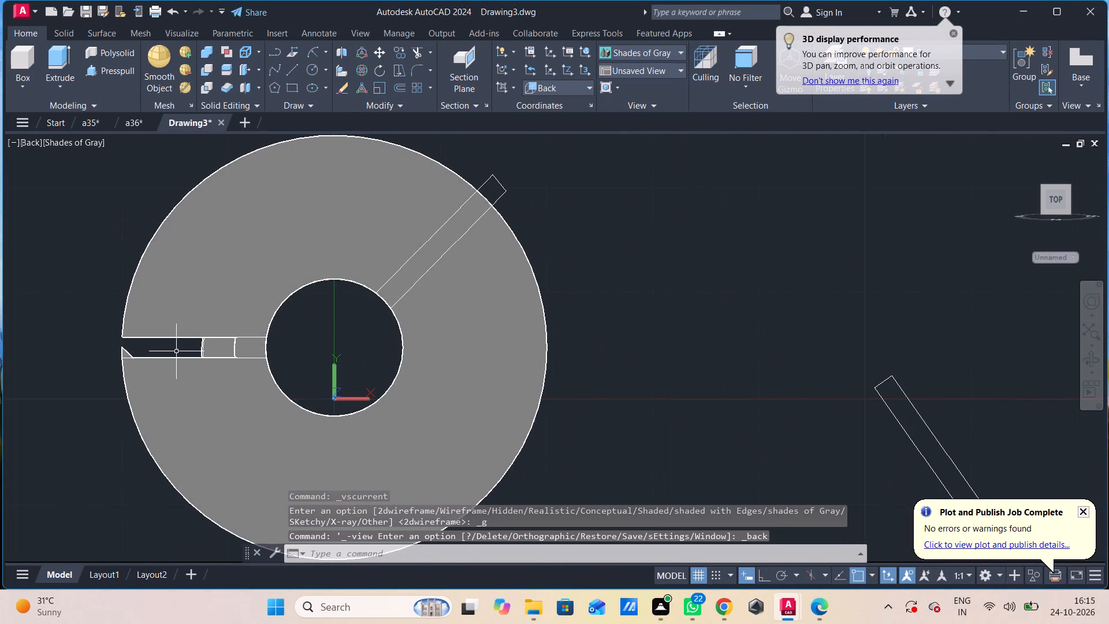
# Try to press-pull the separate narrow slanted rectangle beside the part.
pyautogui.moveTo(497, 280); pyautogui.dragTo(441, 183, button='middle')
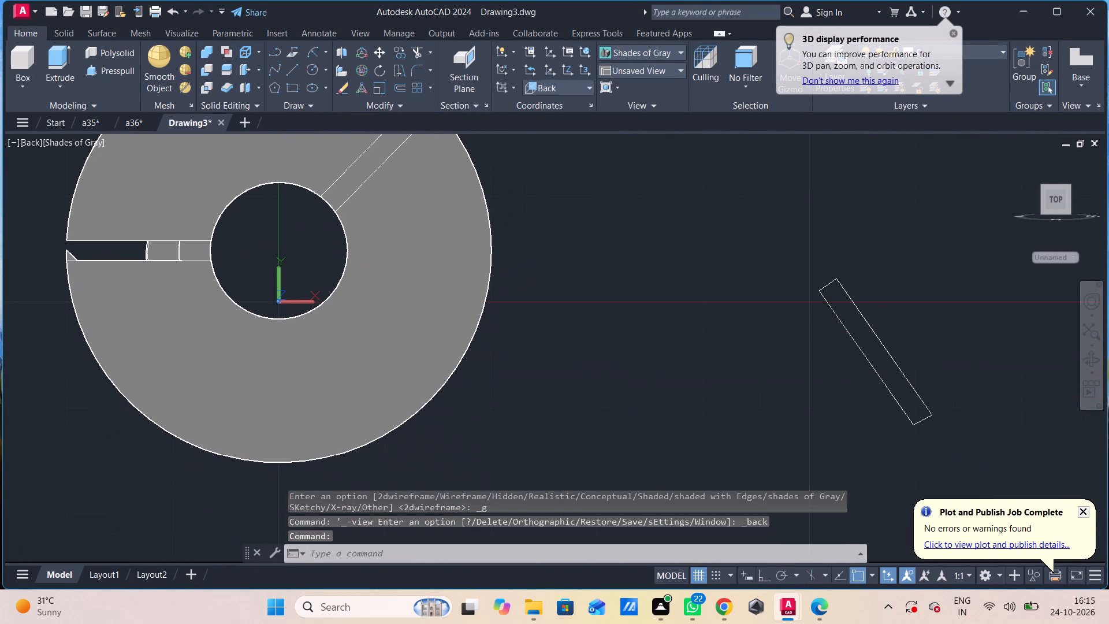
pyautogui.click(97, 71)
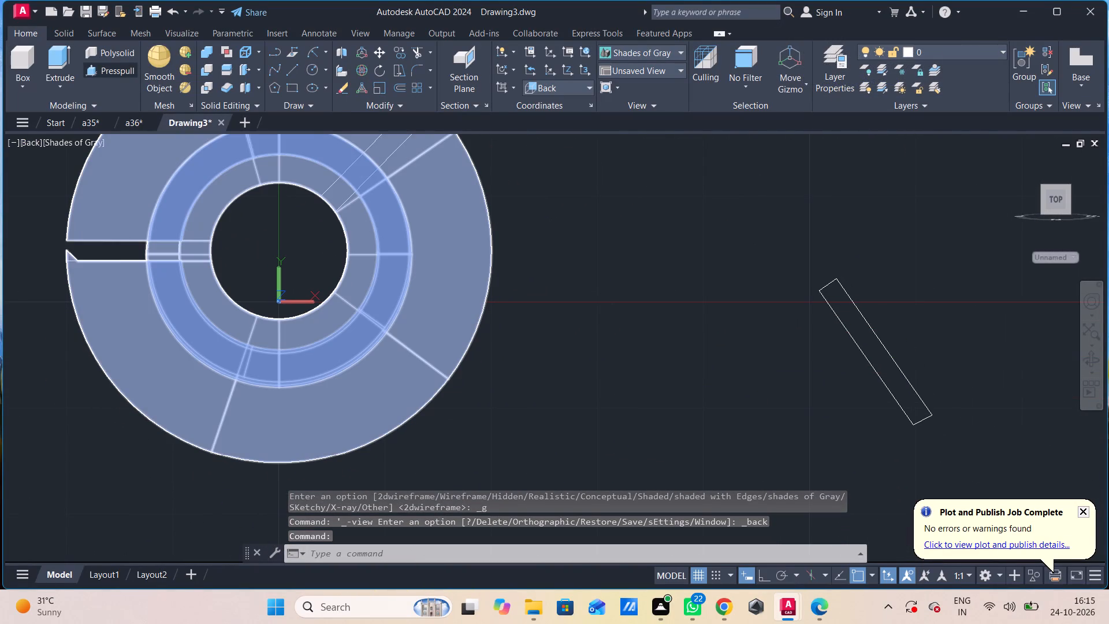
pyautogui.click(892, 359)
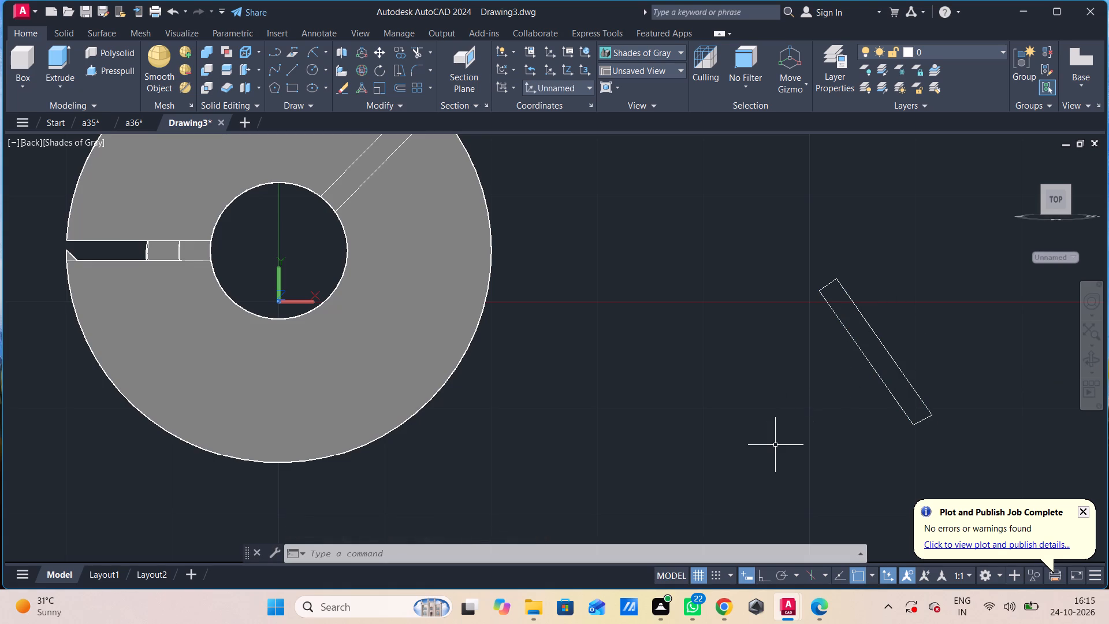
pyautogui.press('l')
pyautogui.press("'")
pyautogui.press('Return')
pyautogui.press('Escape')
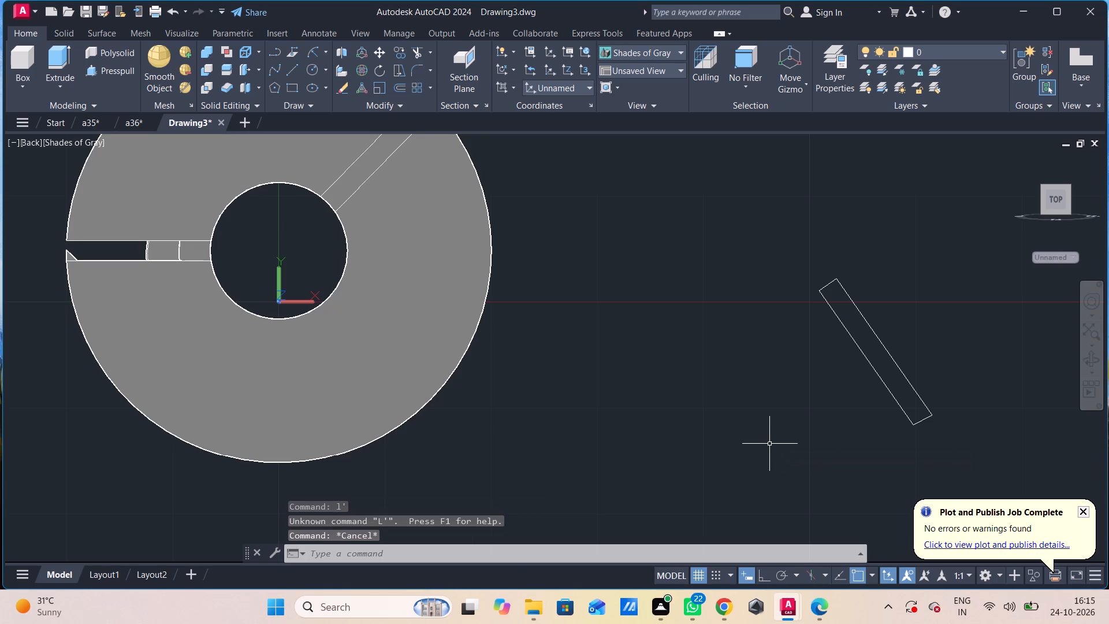
# Draw a closed horizontal rectangle 20 long and 2 high with lines, in the empty space beside the round part.
pyautogui.press('l')
pyautogui.press('Return')
pyautogui.click(683, 347)
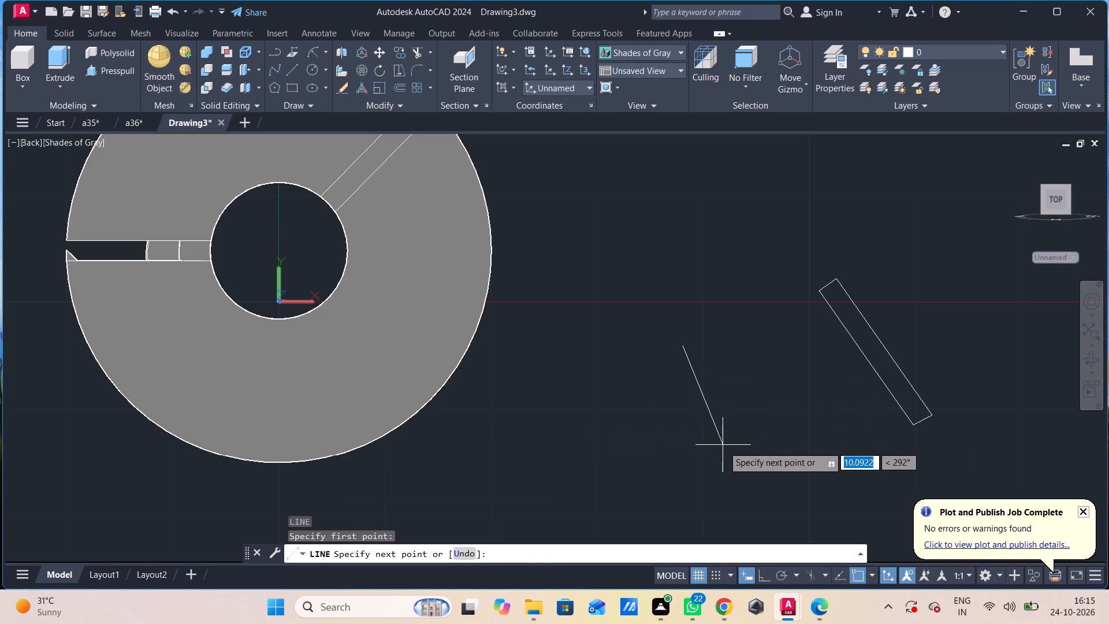
pyautogui.press('F8')
pyautogui.press('2')
pyautogui.press('Return')
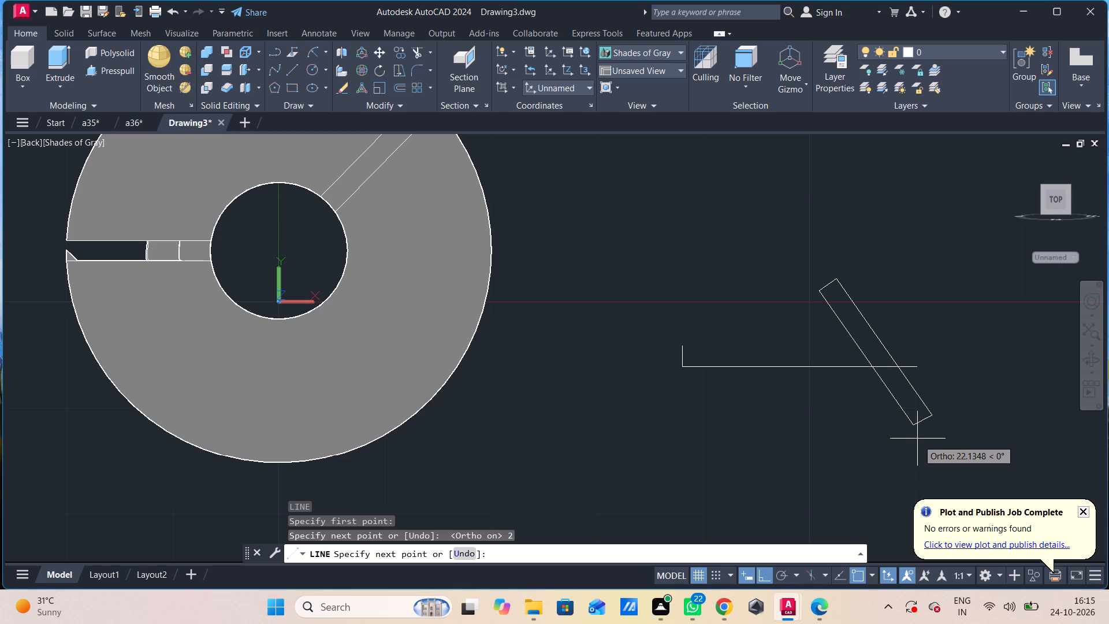
pyautogui.press('2')
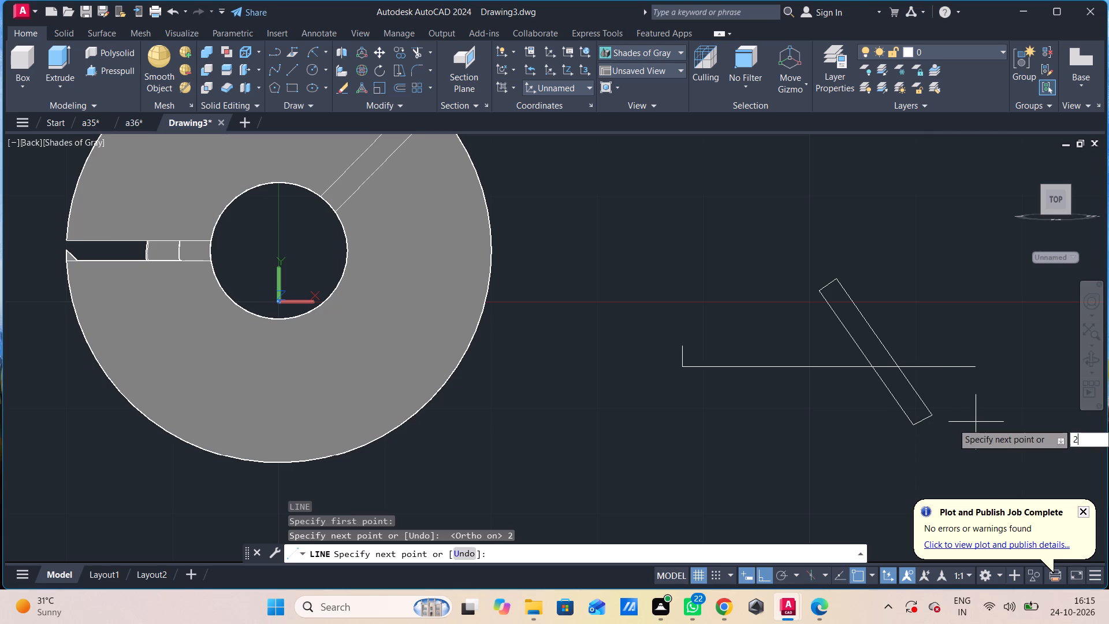
pyautogui.press('Return')
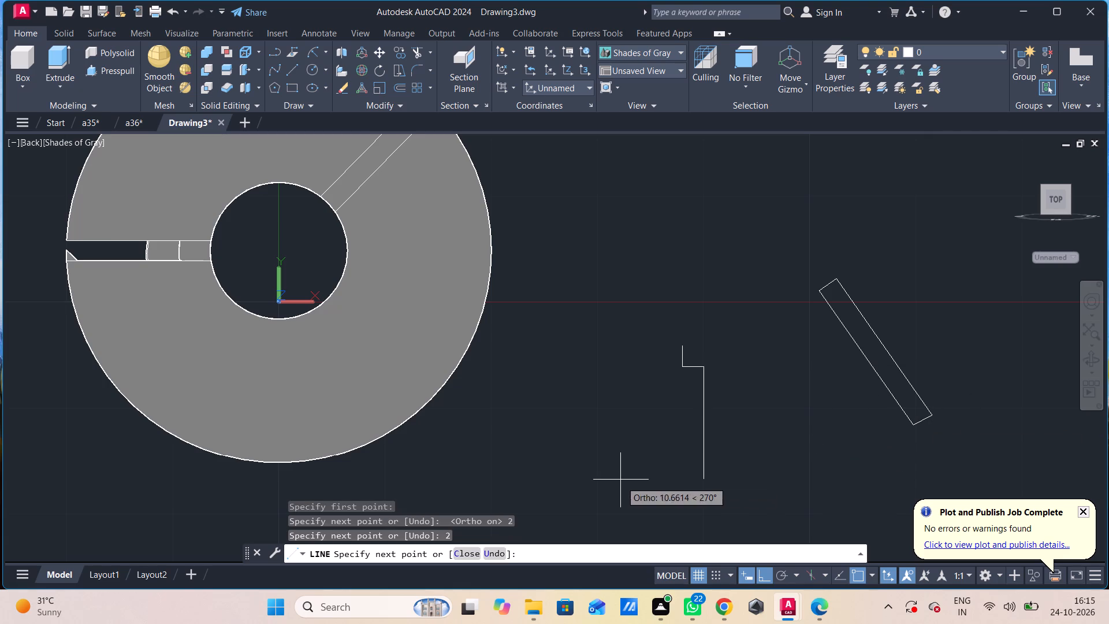
pyautogui.hotkey('ctrl', 'z')
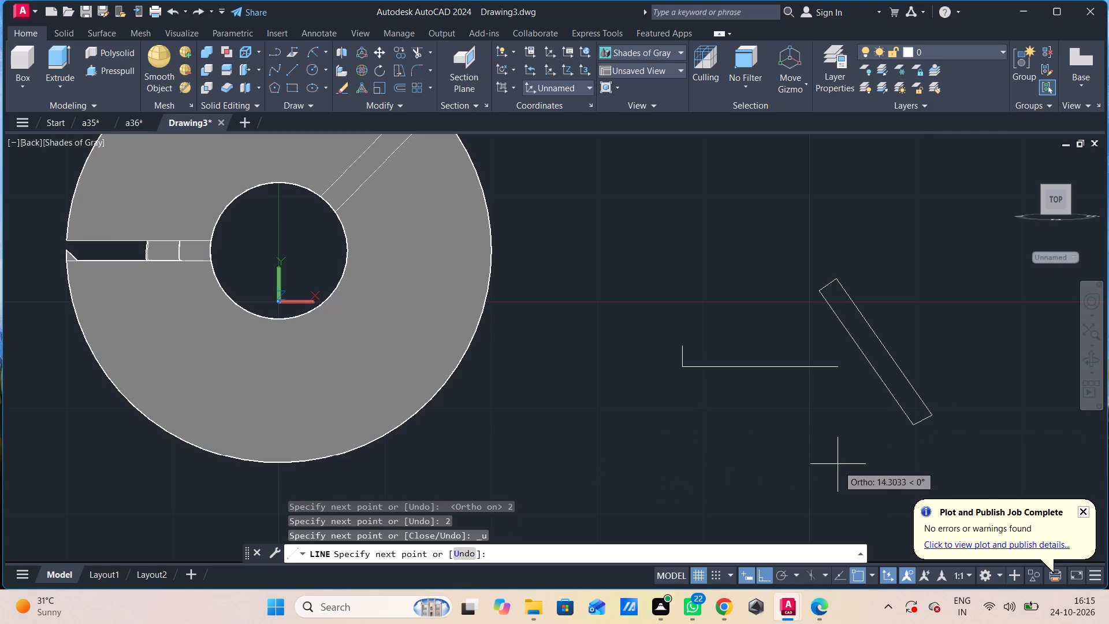
pyautogui.write('20')
pyautogui.press('Return')
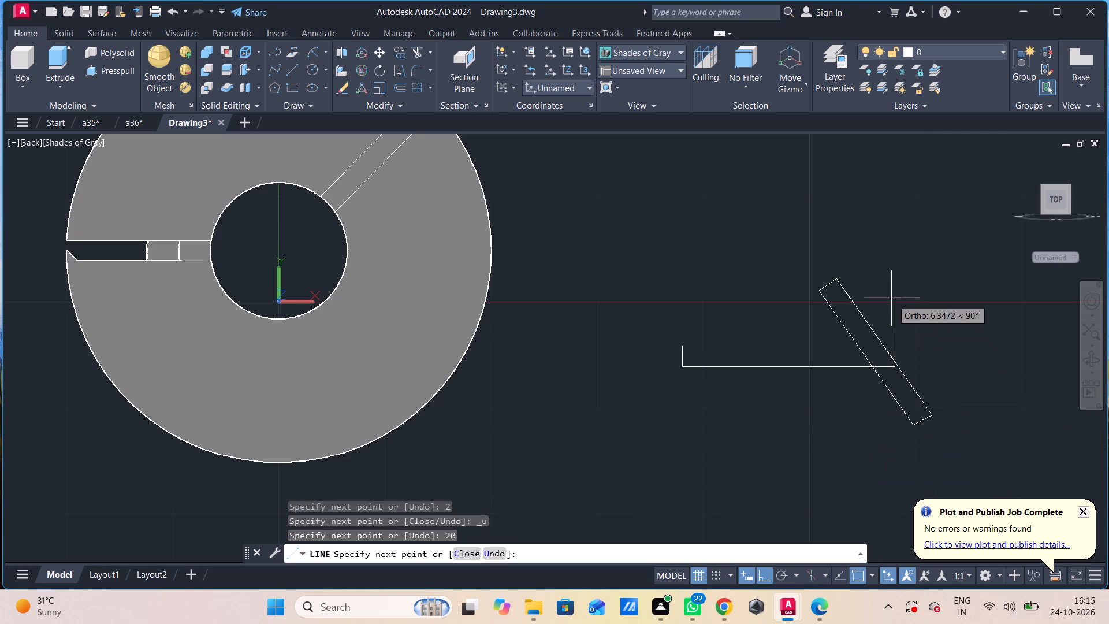
pyautogui.press('2')
pyautogui.press('Return')
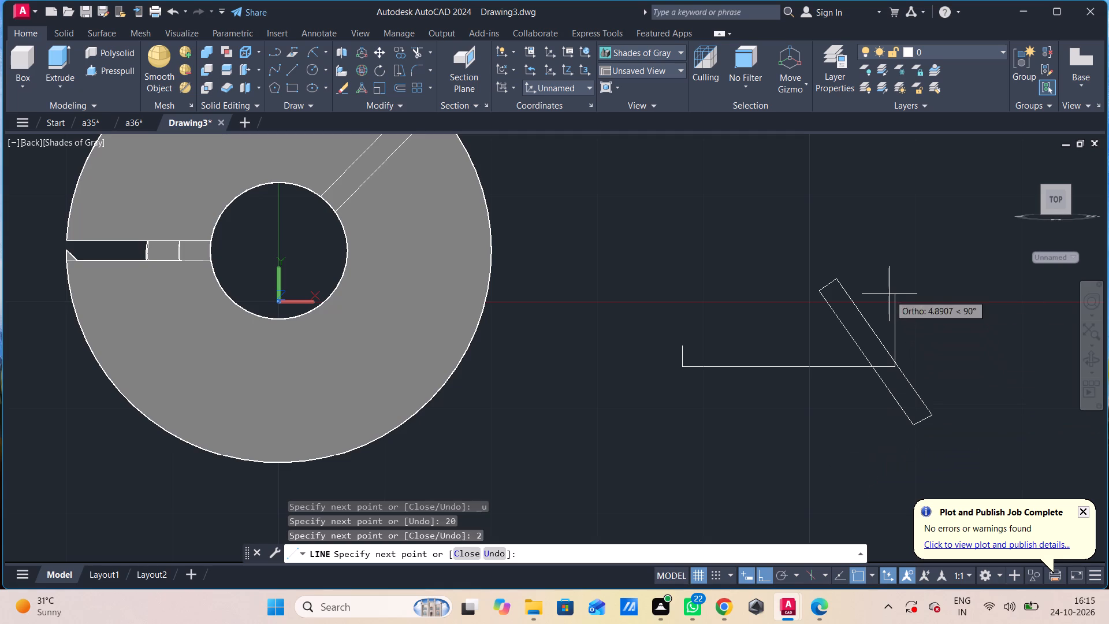
pyautogui.click(688, 347)
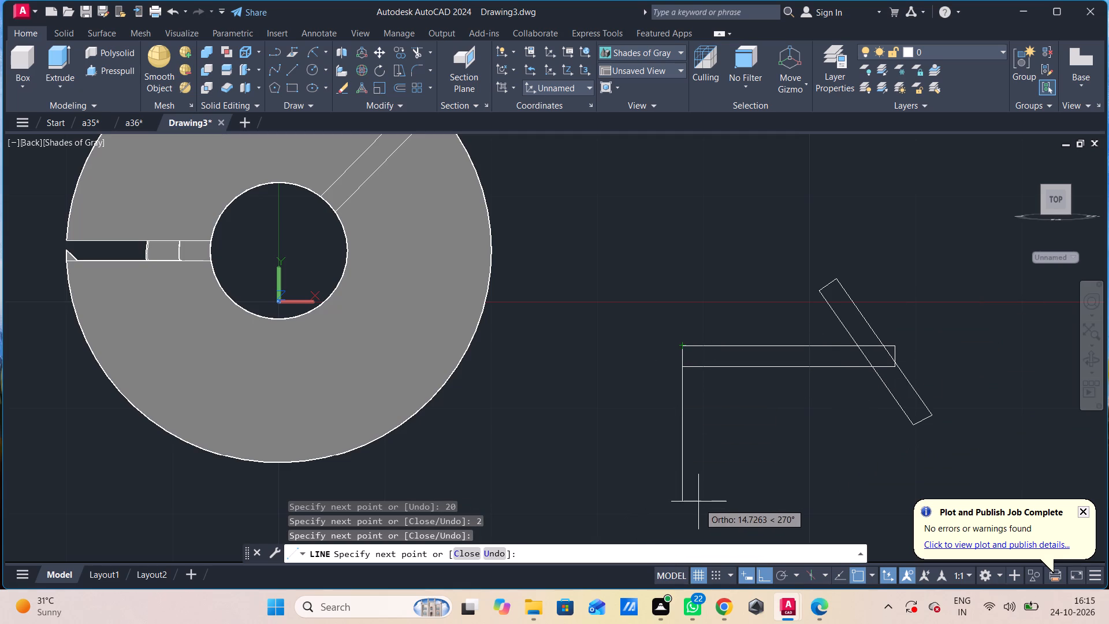
pyautogui.press('Escape')
# Delete the old narrow slanted rectangle overlapping the new horizontal one.
pyautogui.click(923, 392)
pyautogui.click(851, 440)
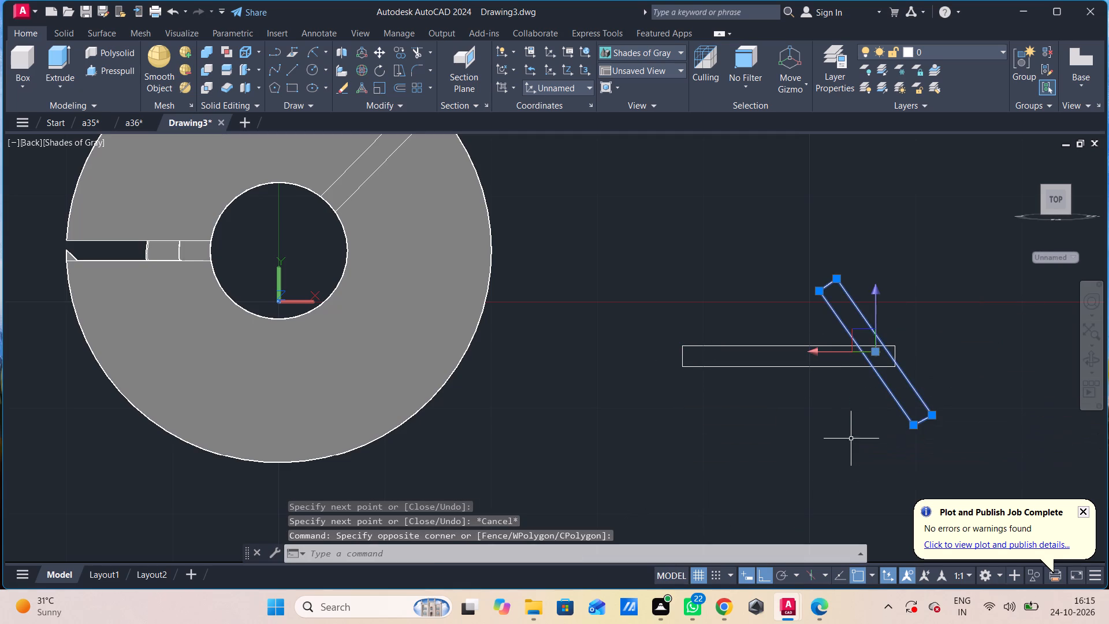
pyautogui.press('Delete')
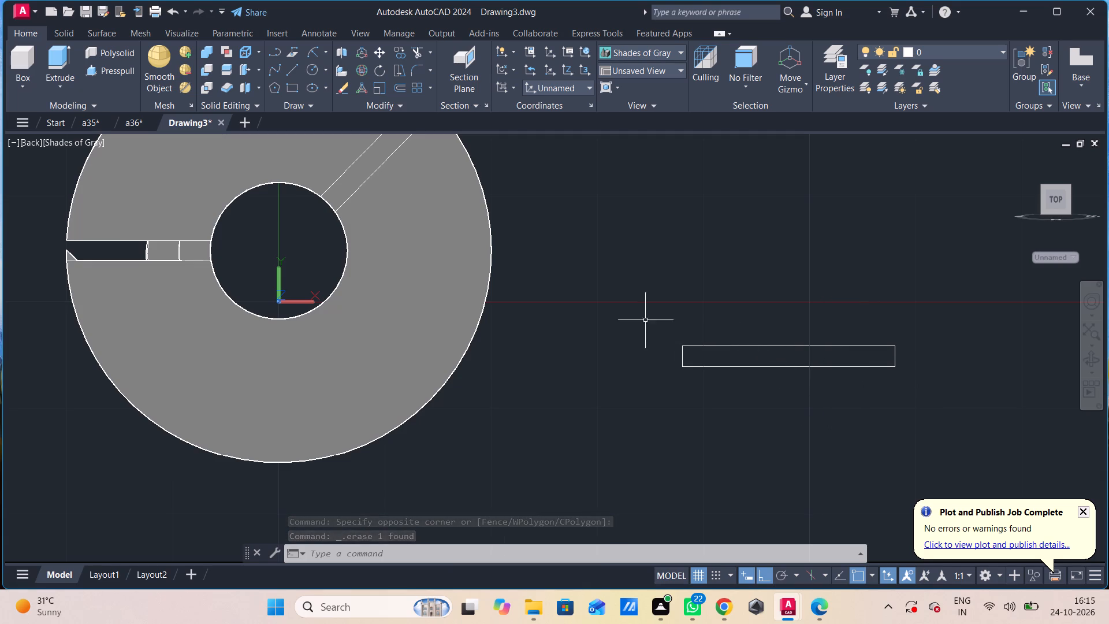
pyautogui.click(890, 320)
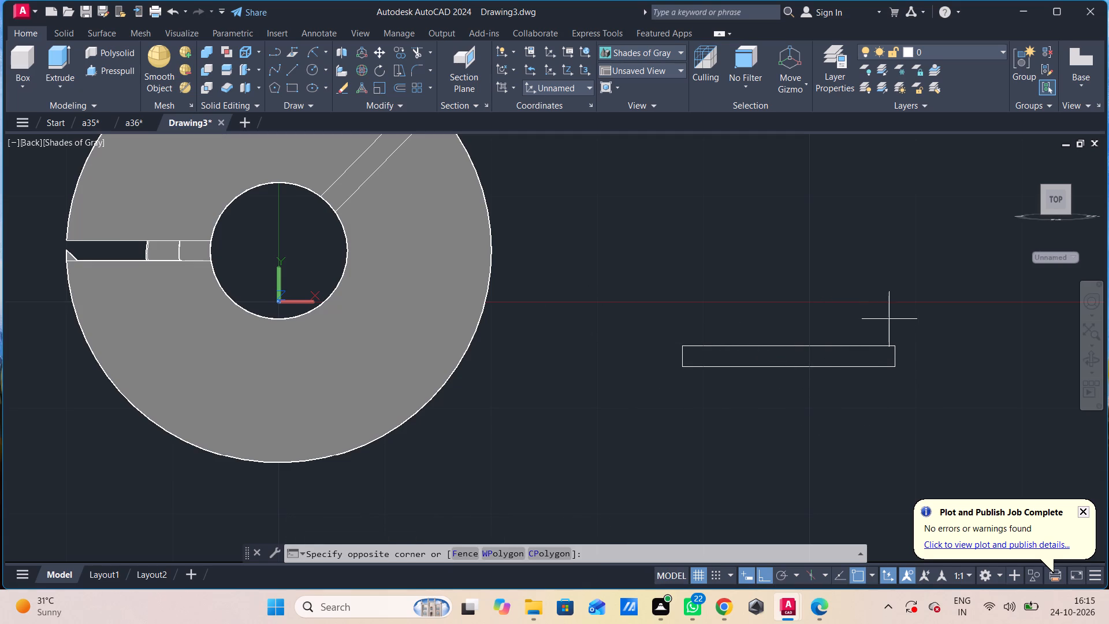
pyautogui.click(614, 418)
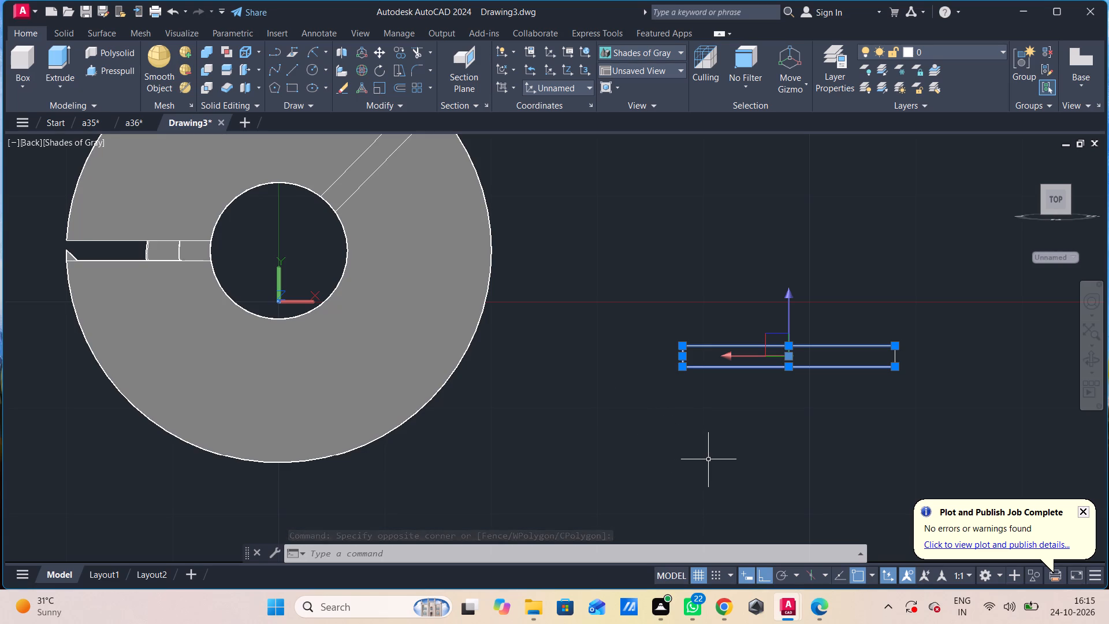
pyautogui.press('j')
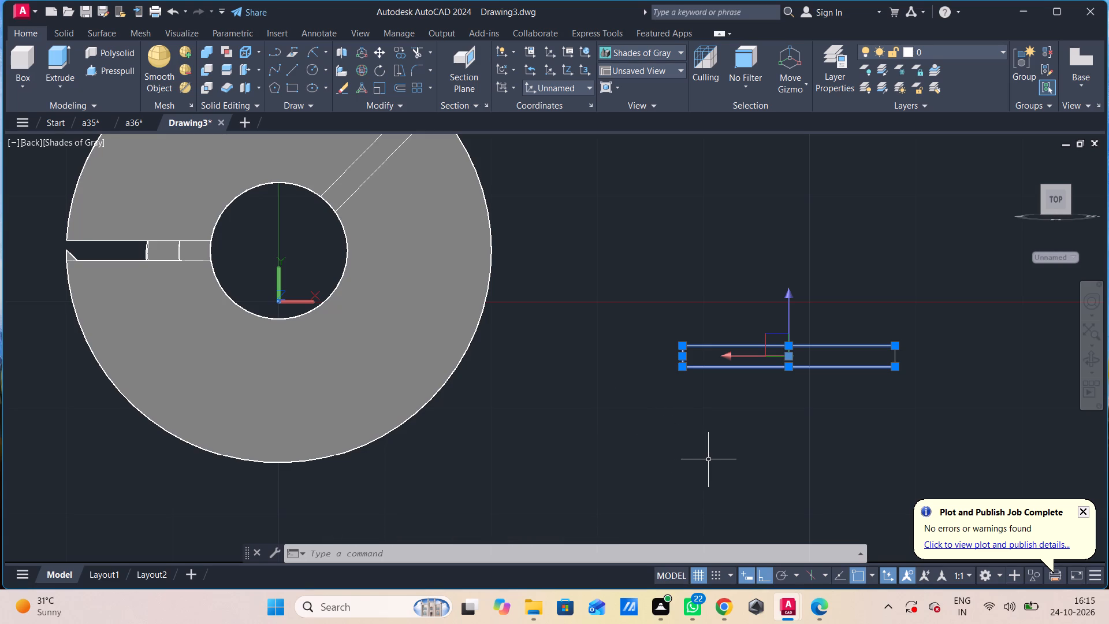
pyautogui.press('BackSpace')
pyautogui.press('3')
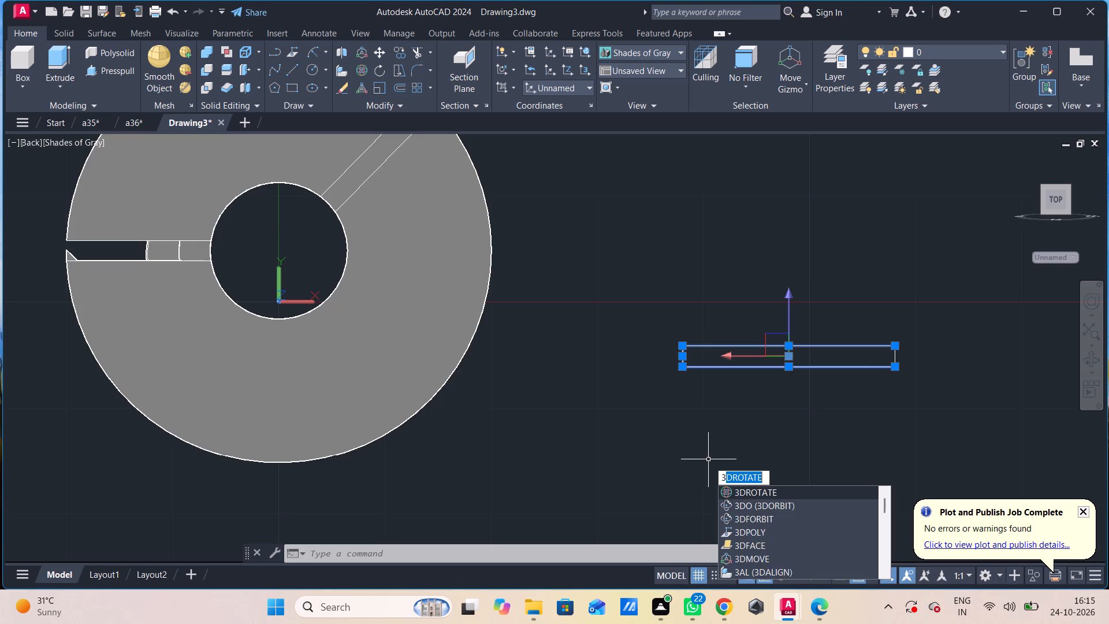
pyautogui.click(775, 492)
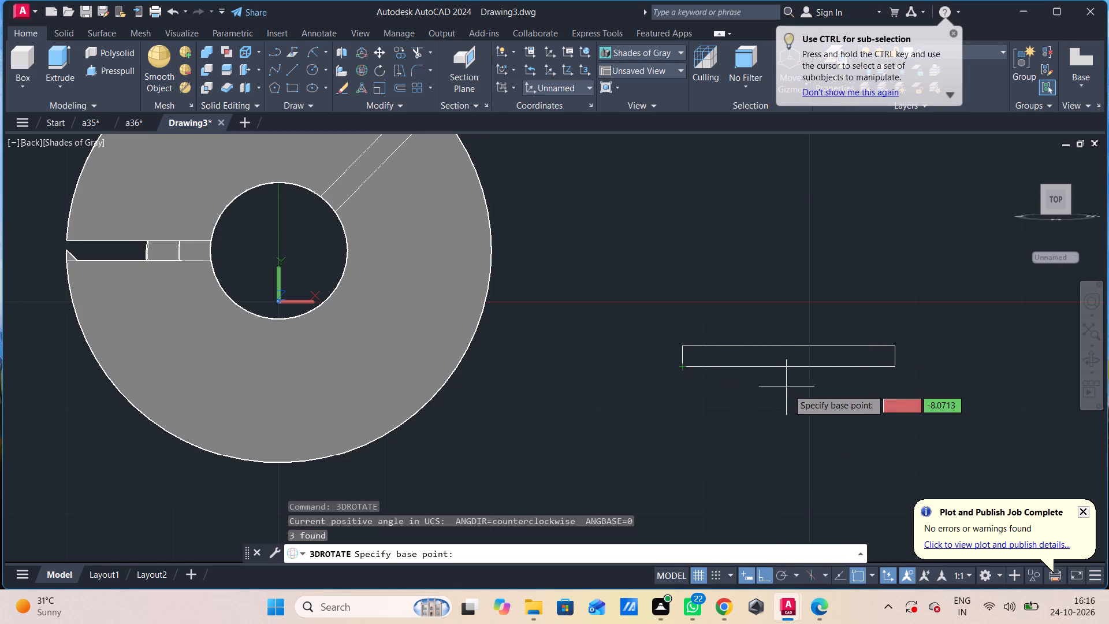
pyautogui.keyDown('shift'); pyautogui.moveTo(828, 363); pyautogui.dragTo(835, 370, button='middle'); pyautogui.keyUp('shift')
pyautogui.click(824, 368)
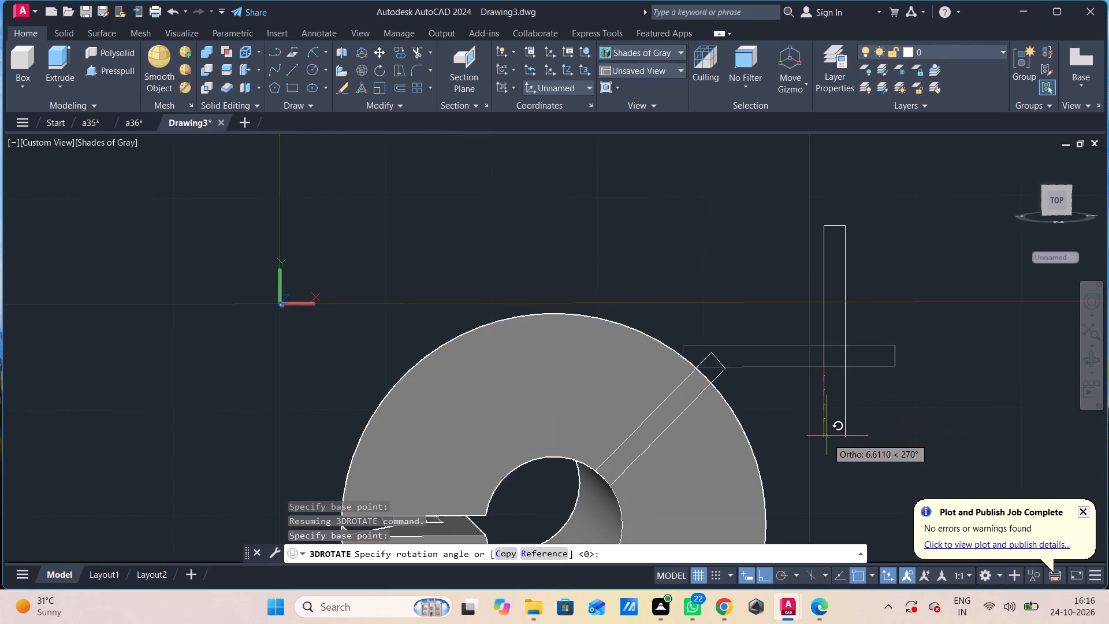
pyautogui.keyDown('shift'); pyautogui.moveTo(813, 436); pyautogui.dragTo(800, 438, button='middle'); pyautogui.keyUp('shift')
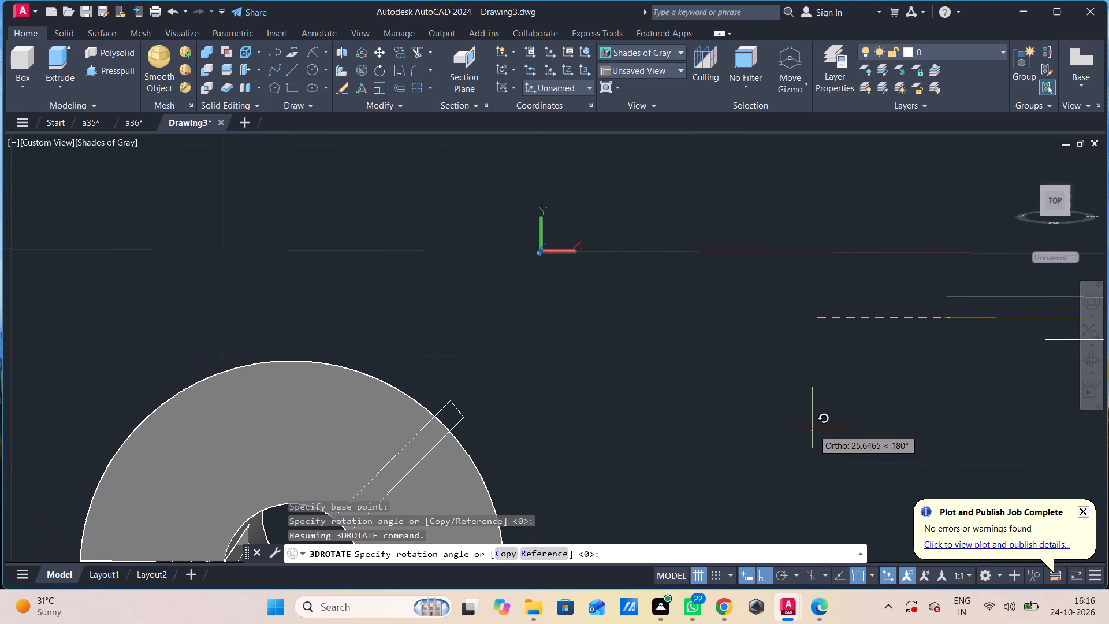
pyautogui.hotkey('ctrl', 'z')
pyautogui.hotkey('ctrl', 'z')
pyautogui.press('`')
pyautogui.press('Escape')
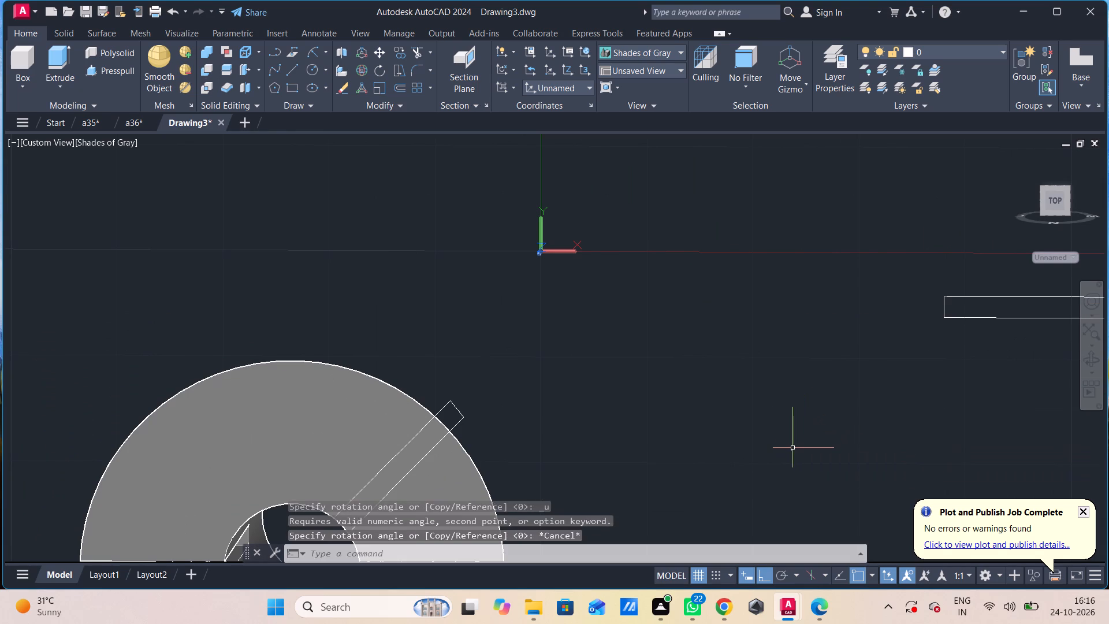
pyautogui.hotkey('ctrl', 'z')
# Join the four lines of the 20 by 2 rectangle into one polyline.
pyautogui.scroll(-1, 794, 445)
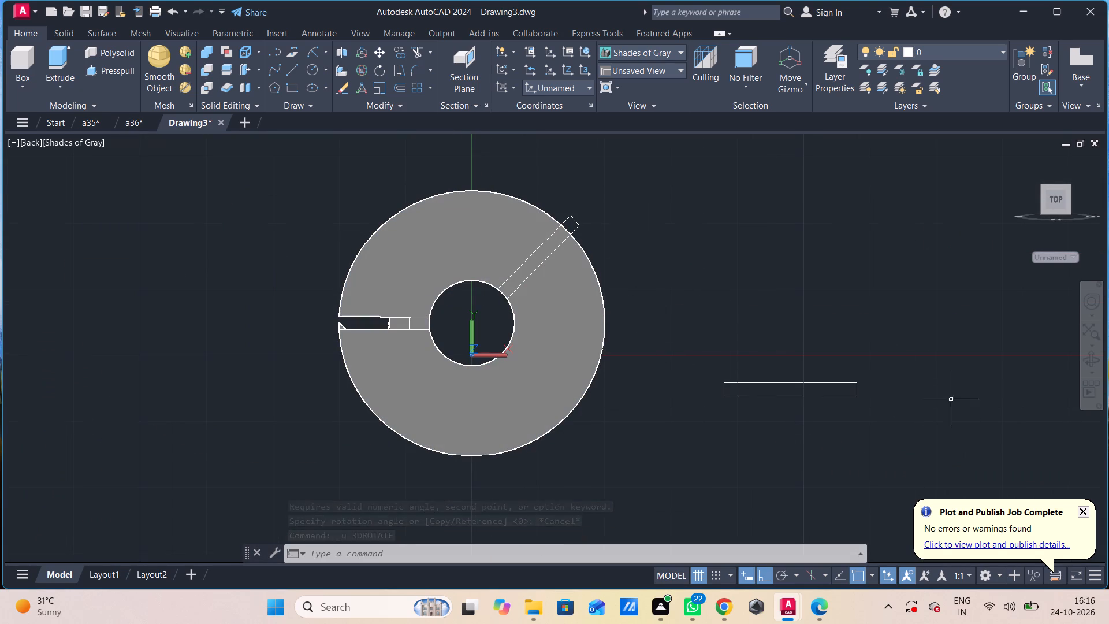
pyautogui.moveTo(877, 359); pyautogui.dragTo(887, 393)
pyautogui.click(717, 448)
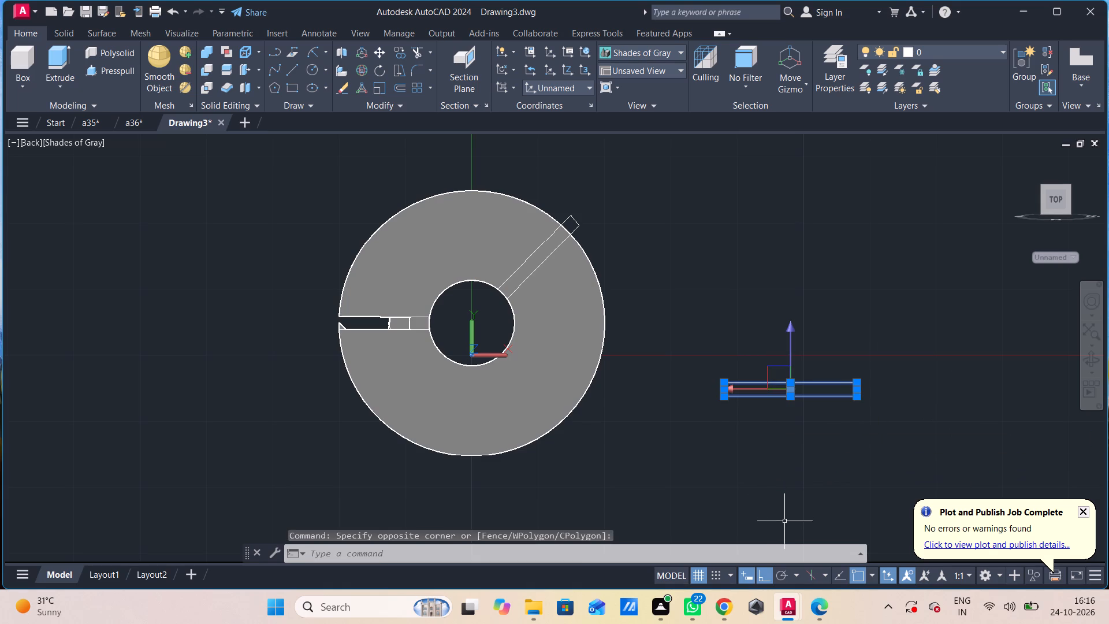
pyautogui.press('j')
pyautogui.press('space')
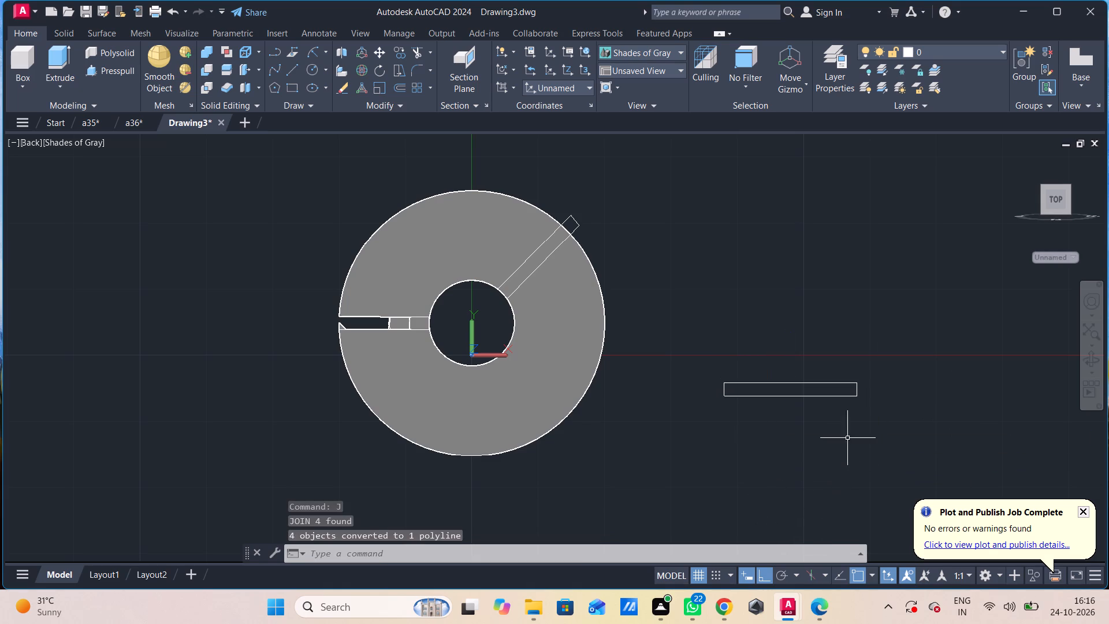
# Rotate the joined rectangle by 235 degrees about its centre with 3DROTATE.
pyautogui.keyDown('shift'); pyautogui.moveTo(892, 409); pyautogui.dragTo(891, 409, button='middle'); pyautogui.keyUp('shift')
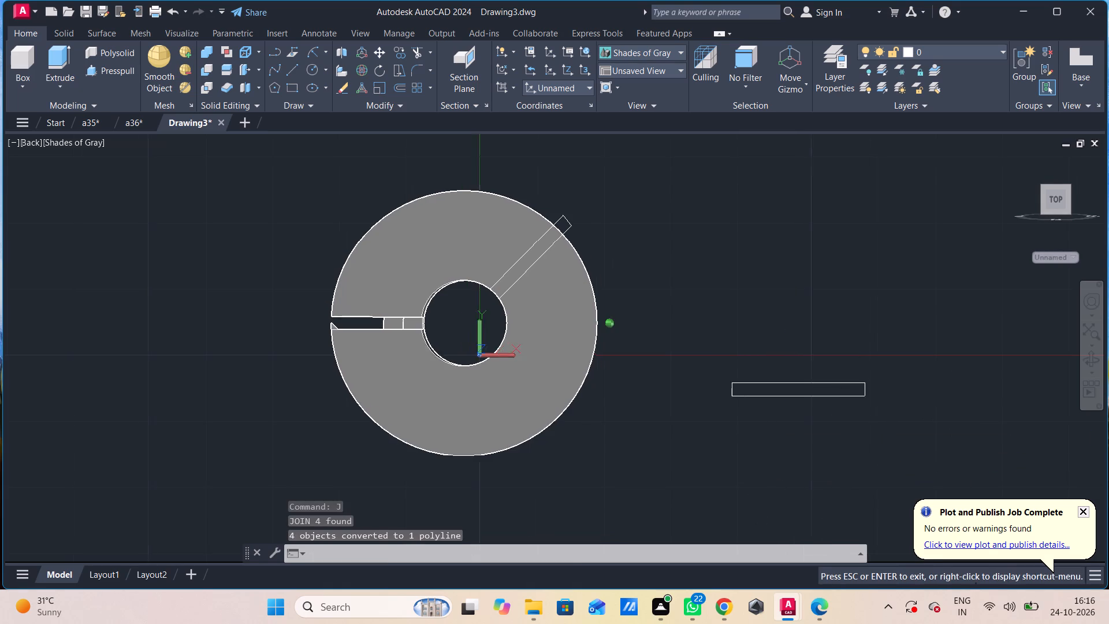
pyautogui.keyDown('shift'); pyautogui.moveTo(891, 409); pyautogui.dragTo(869, 409, button='middle'); pyautogui.keyUp('shift')
pyautogui.moveTo(880, 409); pyautogui.dragTo(647, 401, button='middle')
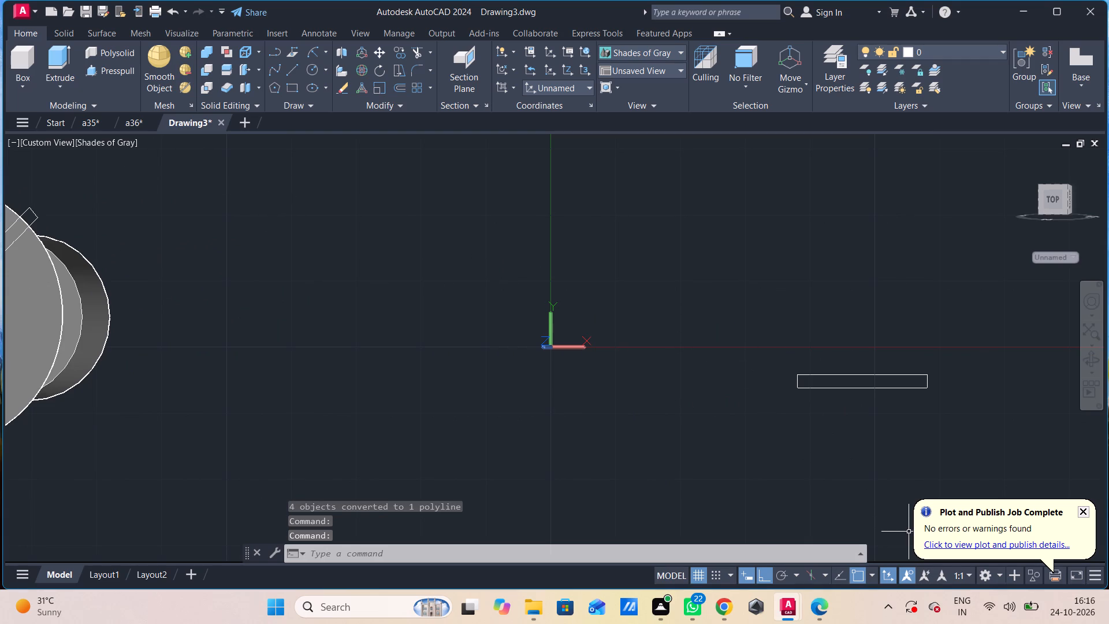
pyautogui.click(913, 346)
pyautogui.click(790, 452)
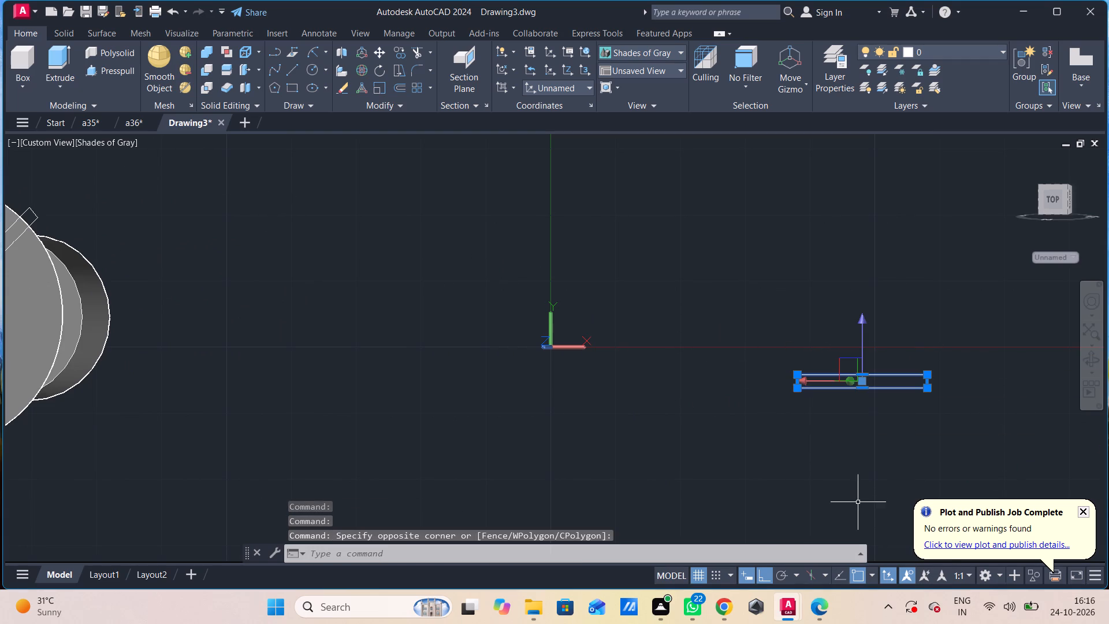
pyautogui.press('3')
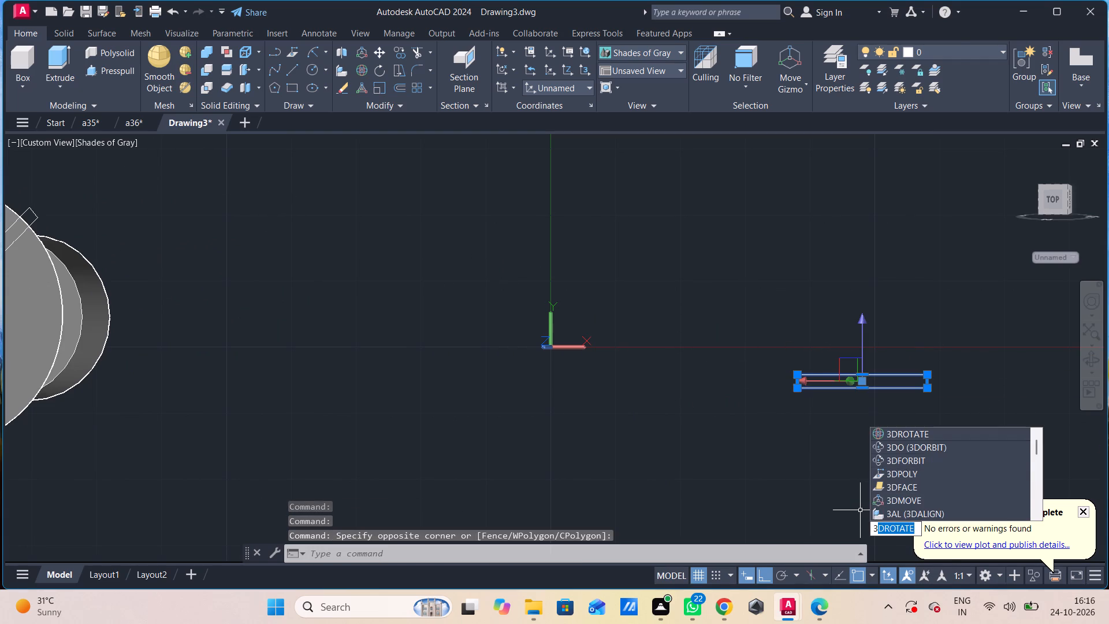
pyautogui.click(911, 436)
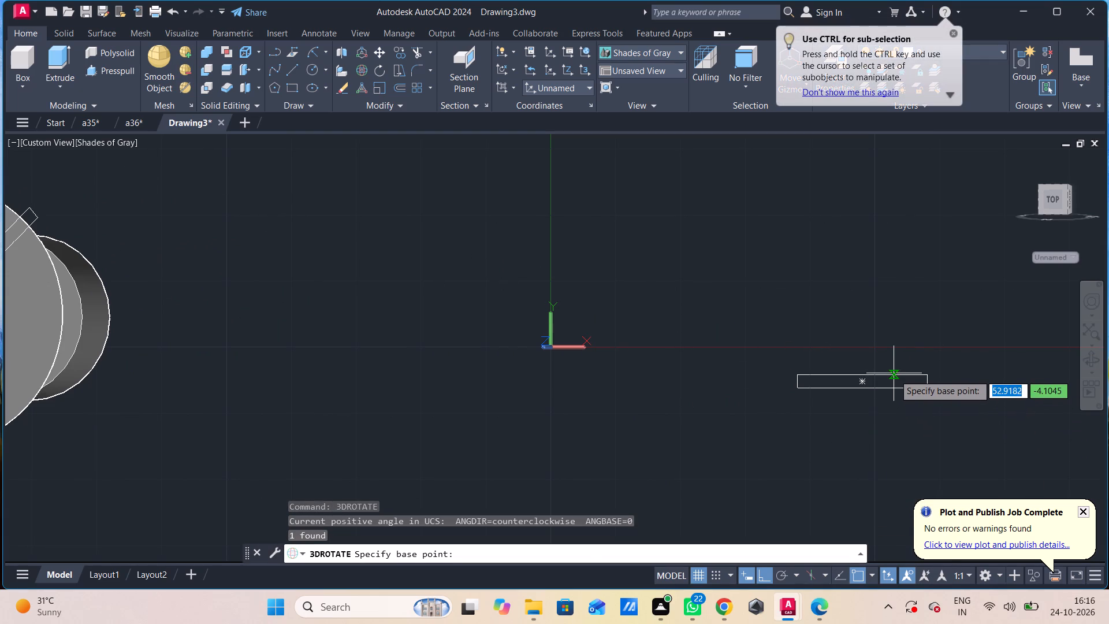
pyautogui.click(866, 384)
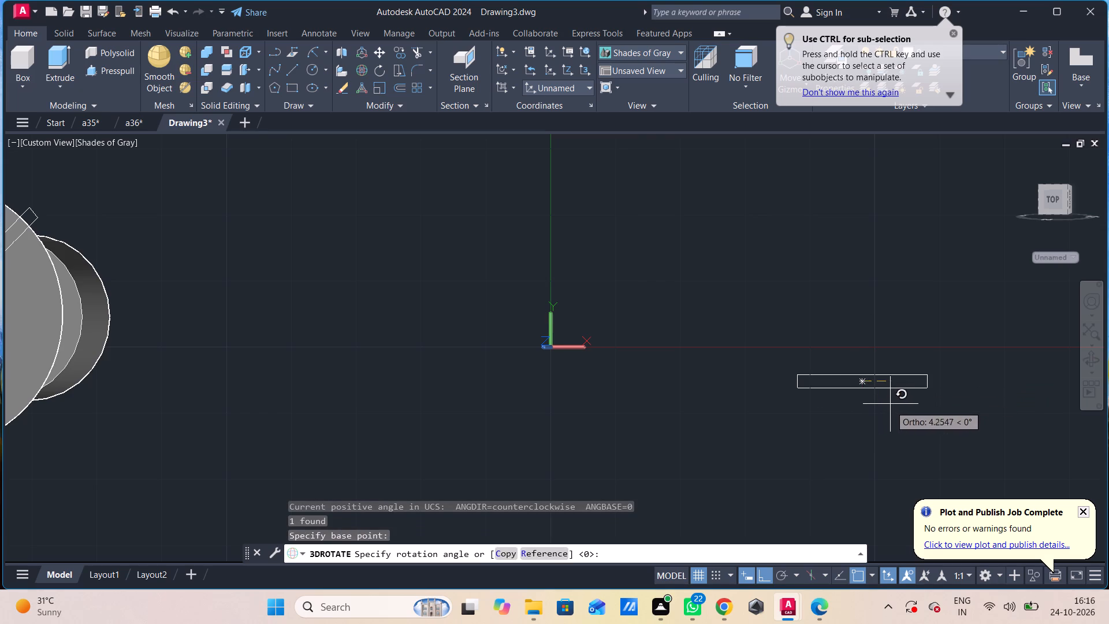
pyautogui.write('235')
pyautogui.press('Return')
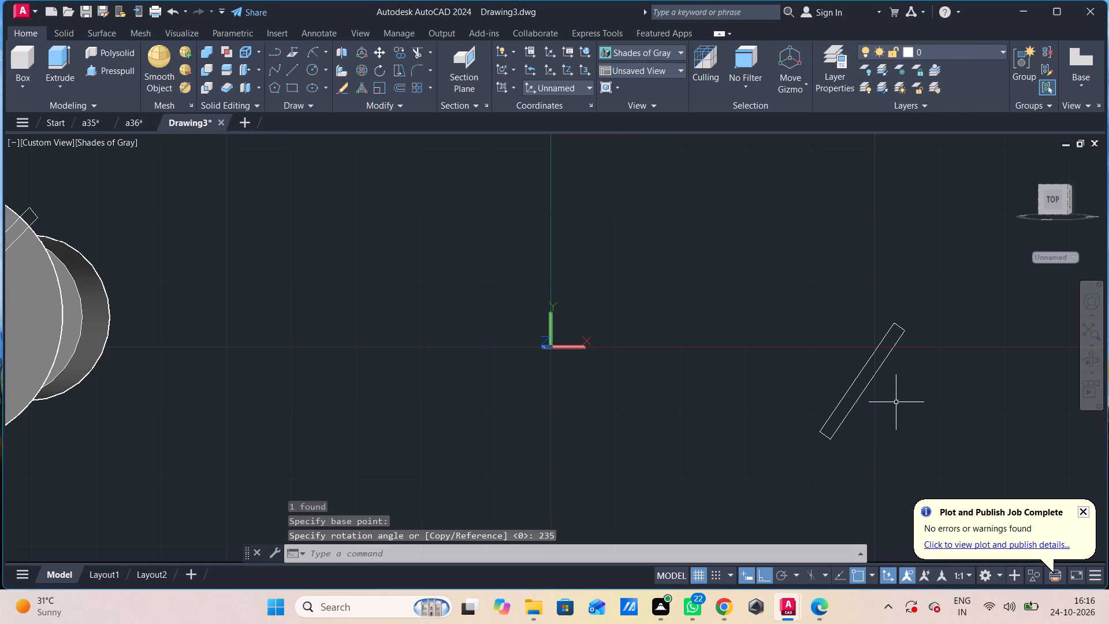
# Press-pull the rotated rectangle to a height of 44 to form a slanted cutting bar.
pyautogui.scroll(-1, 904, 437)
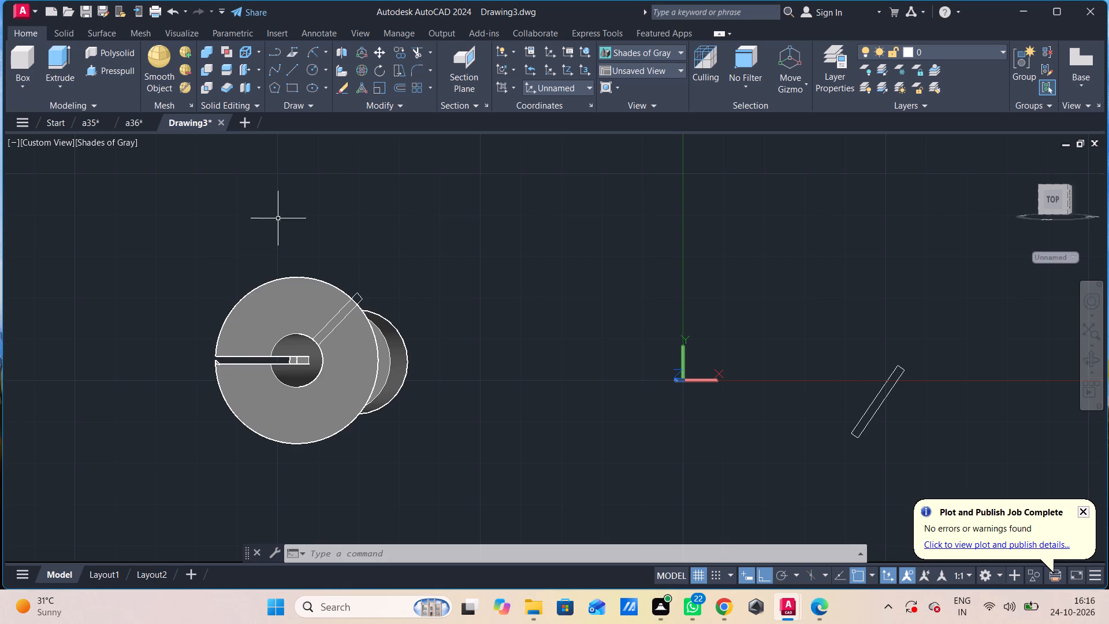
pyautogui.click(112, 72)
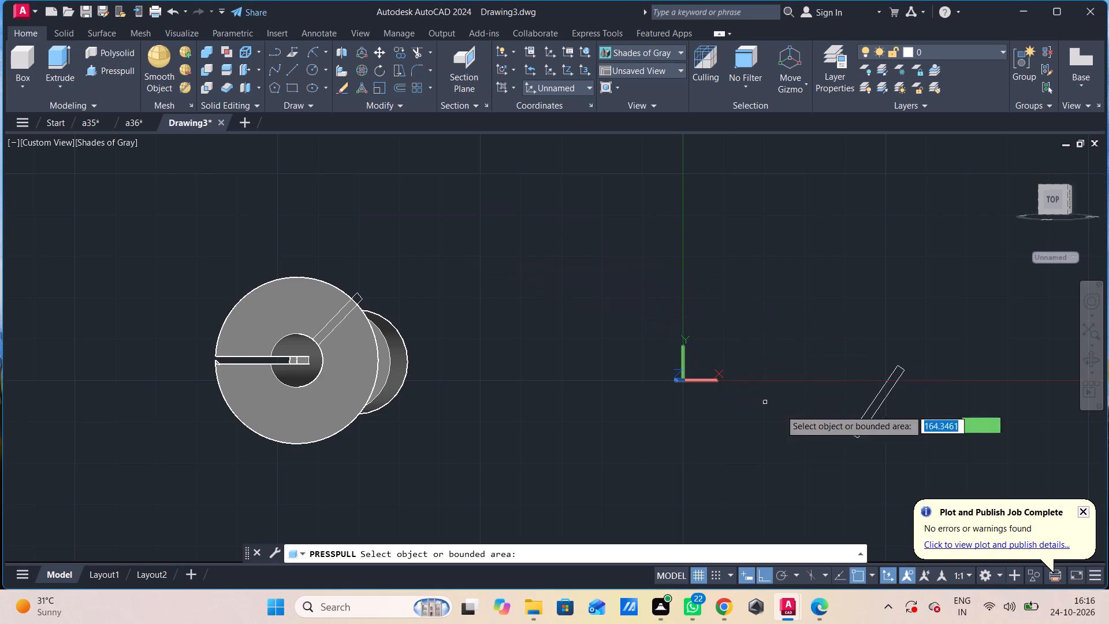
pyautogui.click(870, 408)
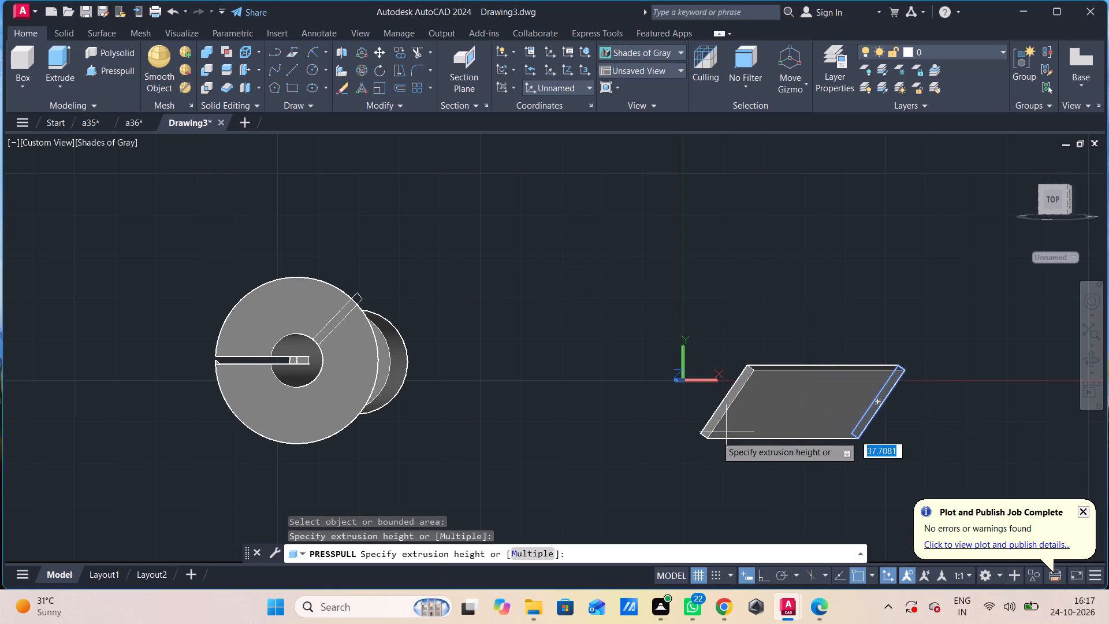
pyautogui.write('44')
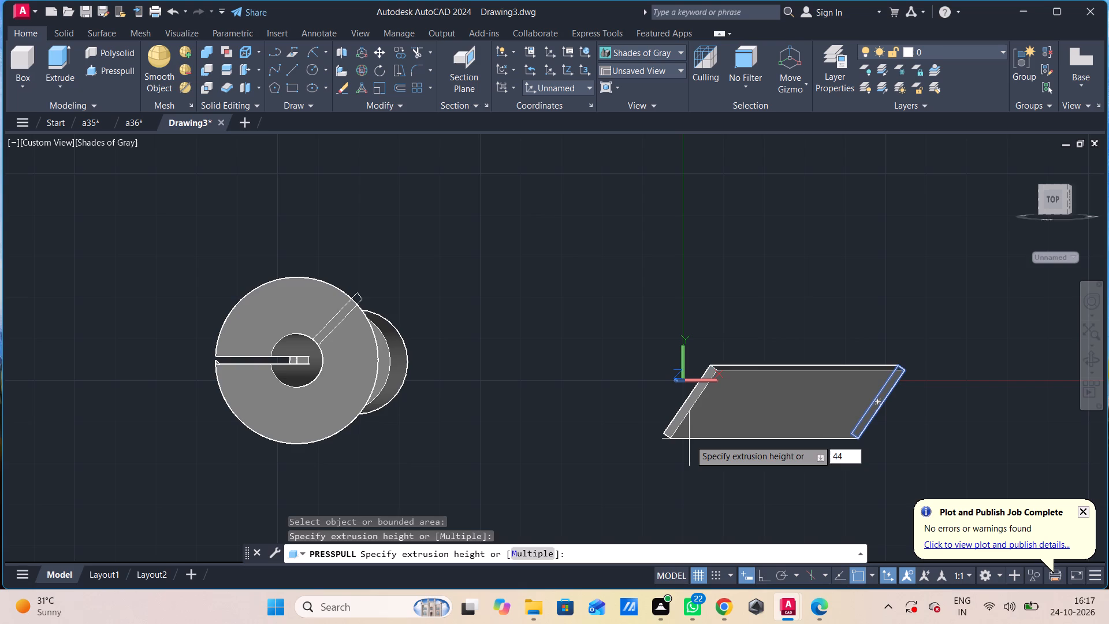
pyautogui.press('Return')
pyautogui.press('Escape')
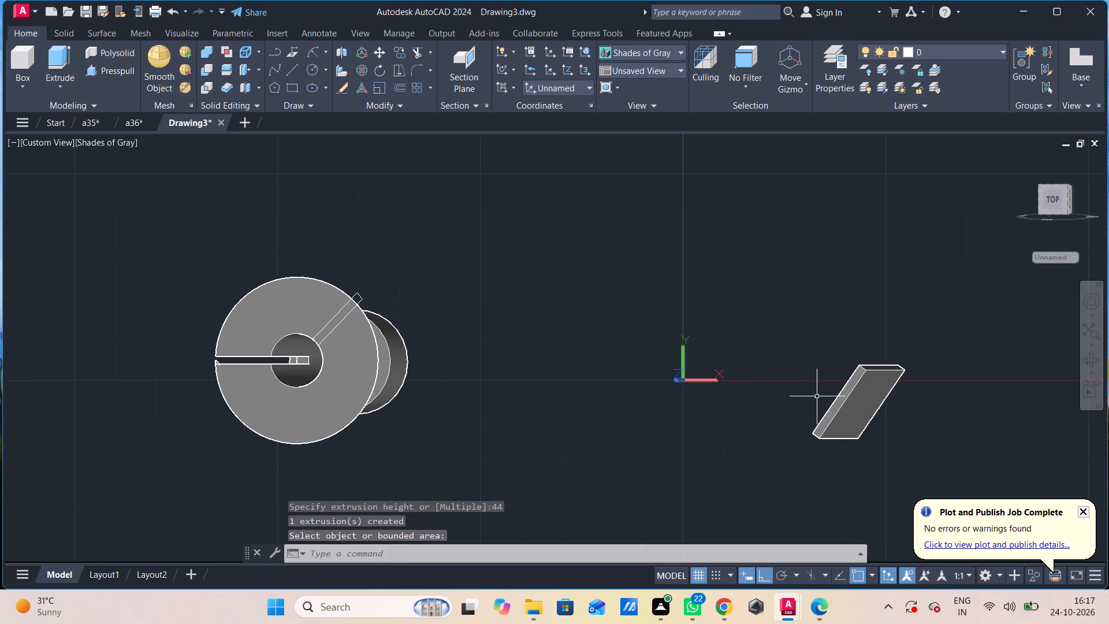
# Delete the extruded slanted bar and the slanted rectangle outline overlapping the flared end's rim.
pyautogui.click(839, 425)
pyautogui.scroll(3, 456, 447)
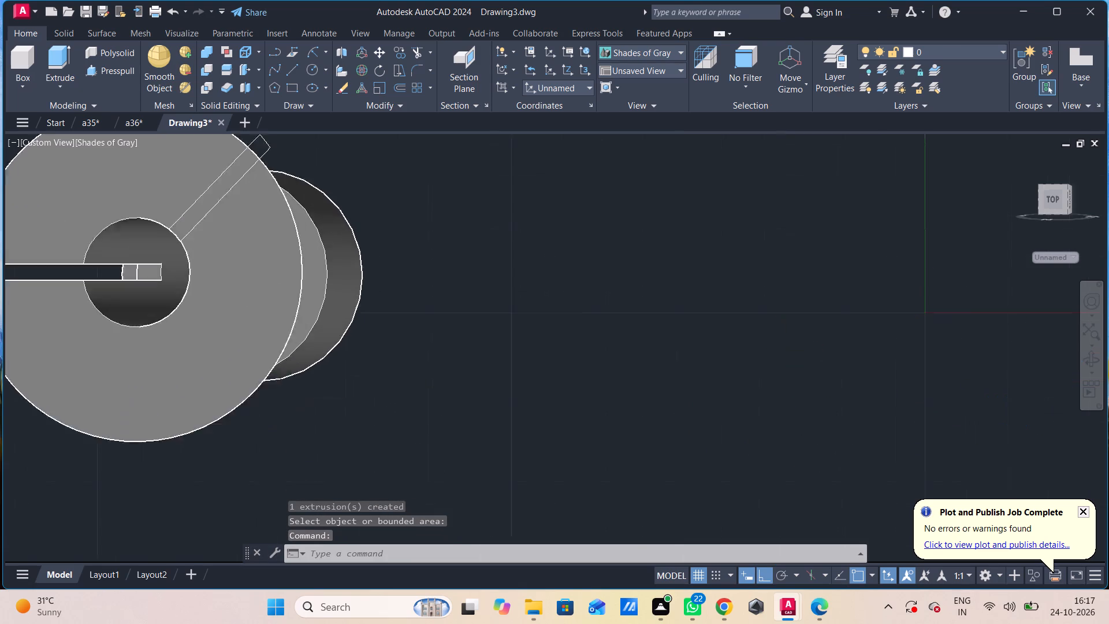
pyautogui.moveTo(420, 447); pyautogui.dragTo(685, 623, button='middle')
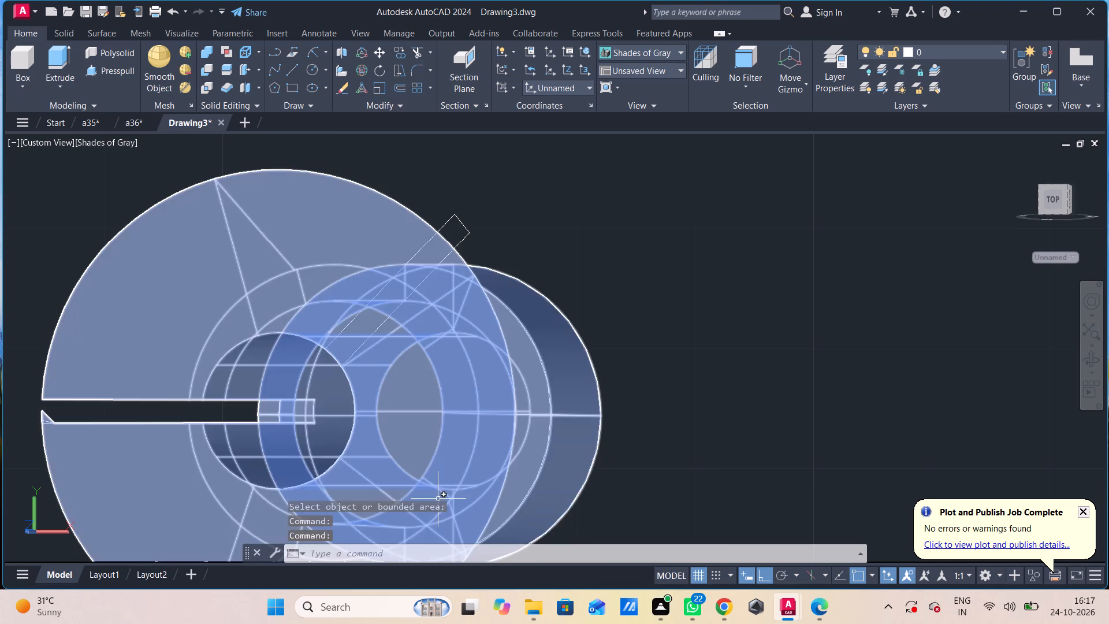
pyautogui.click(479, 212)
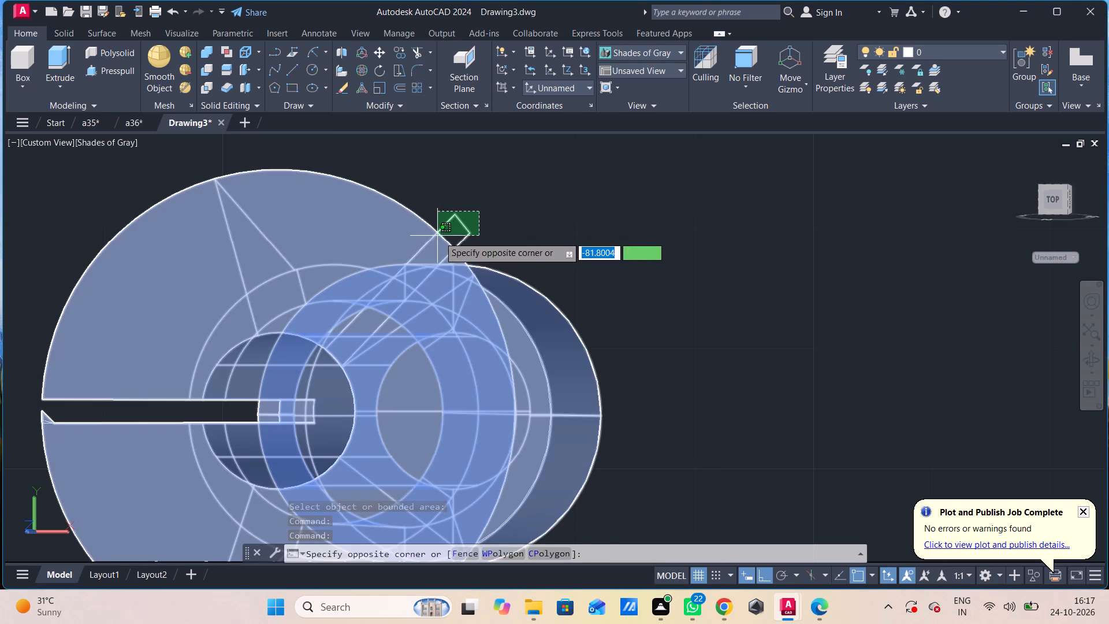
pyautogui.click(441, 234)
pyautogui.press('Delete')
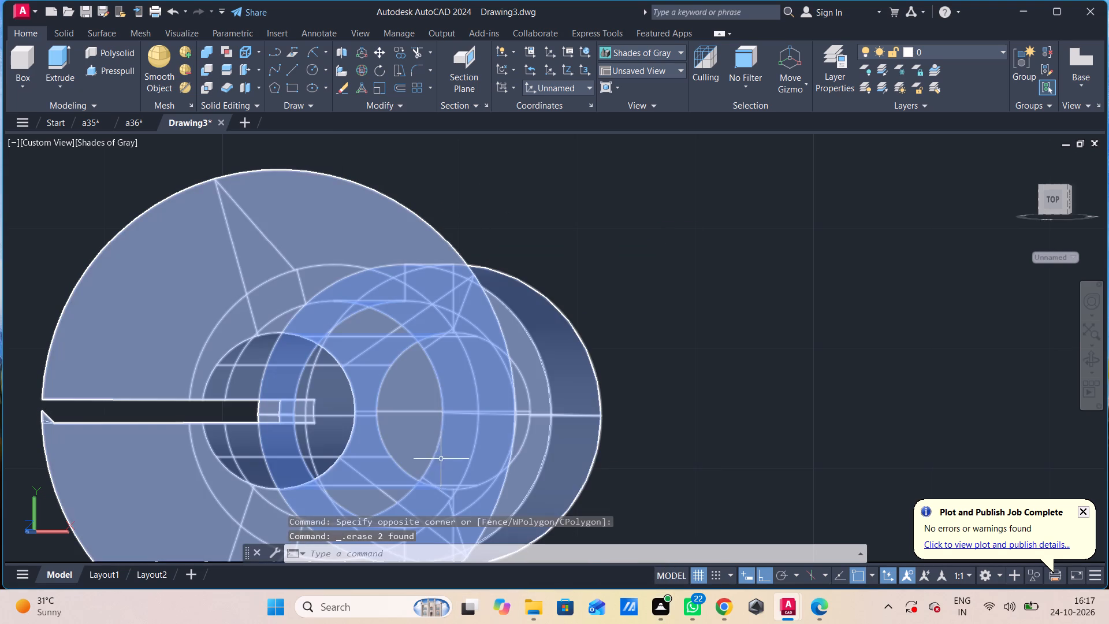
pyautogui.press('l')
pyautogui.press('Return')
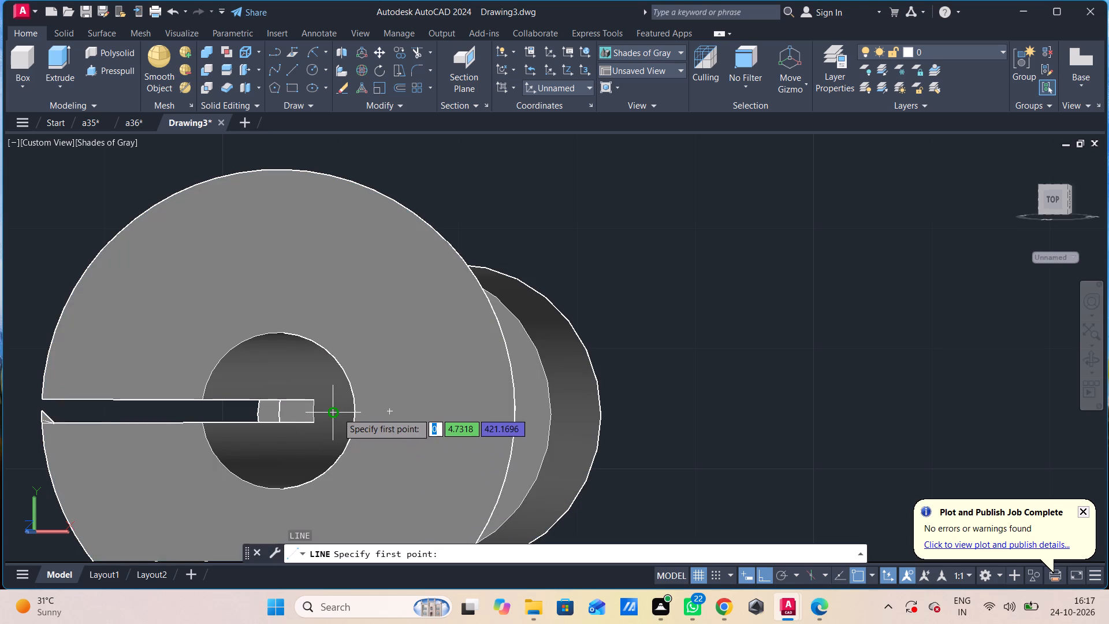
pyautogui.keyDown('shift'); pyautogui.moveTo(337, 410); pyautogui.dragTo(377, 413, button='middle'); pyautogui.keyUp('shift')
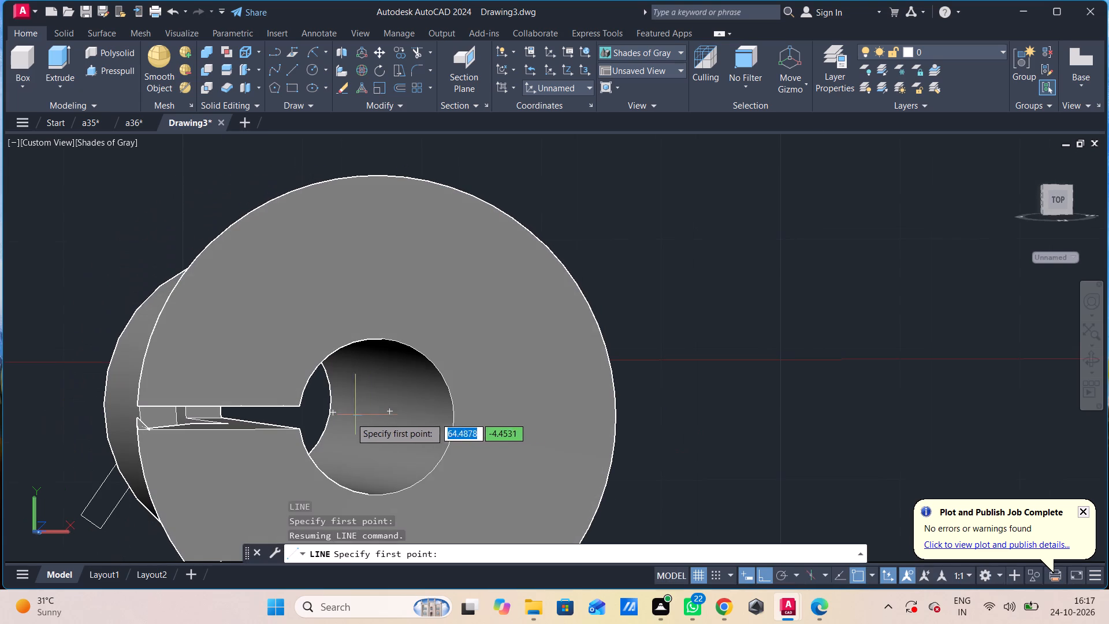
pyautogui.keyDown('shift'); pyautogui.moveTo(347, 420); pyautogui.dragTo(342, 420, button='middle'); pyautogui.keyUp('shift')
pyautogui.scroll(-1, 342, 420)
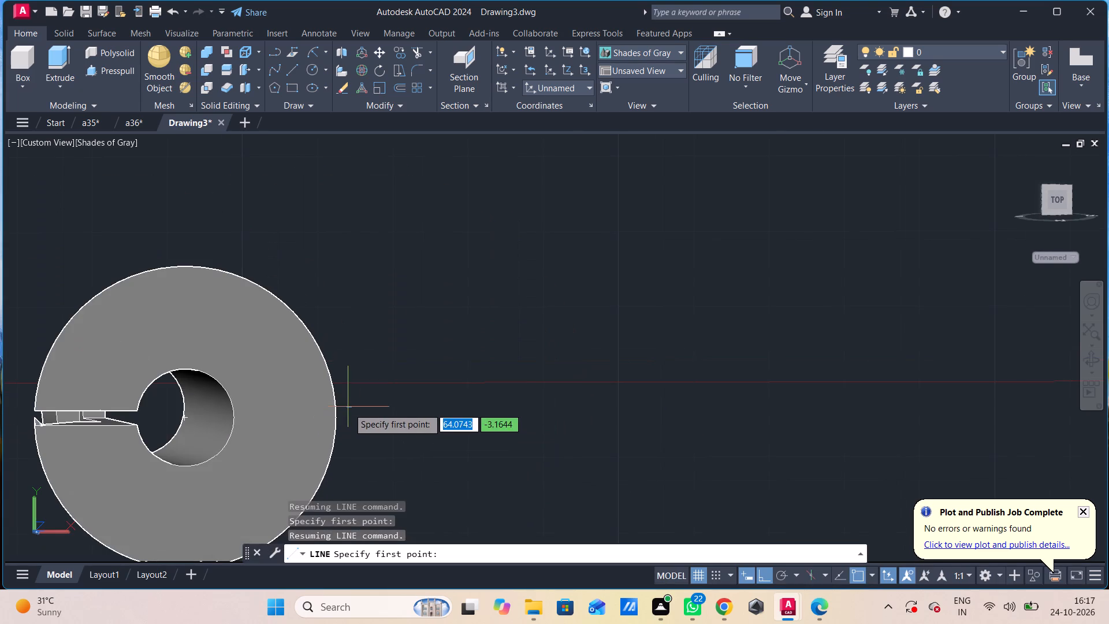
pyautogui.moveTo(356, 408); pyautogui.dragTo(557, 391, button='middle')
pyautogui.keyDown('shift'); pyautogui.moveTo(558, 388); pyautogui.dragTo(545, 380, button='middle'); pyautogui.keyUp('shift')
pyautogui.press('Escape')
# Set the model view to Back, facing the part's flared end.
pyautogui.click(51, 140)
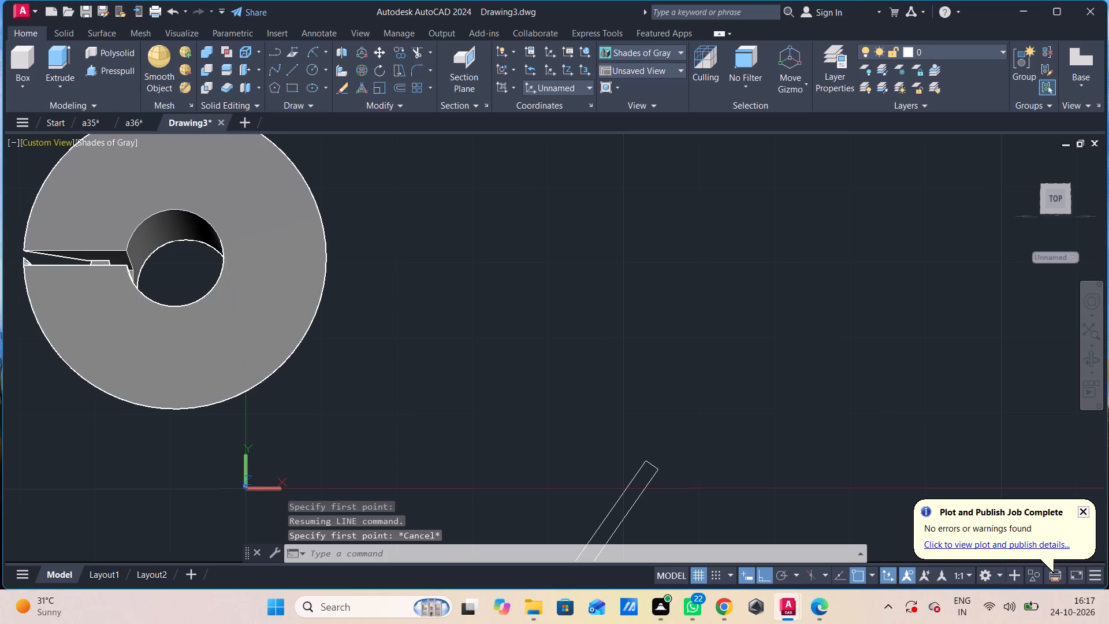
pyautogui.click(85, 250)
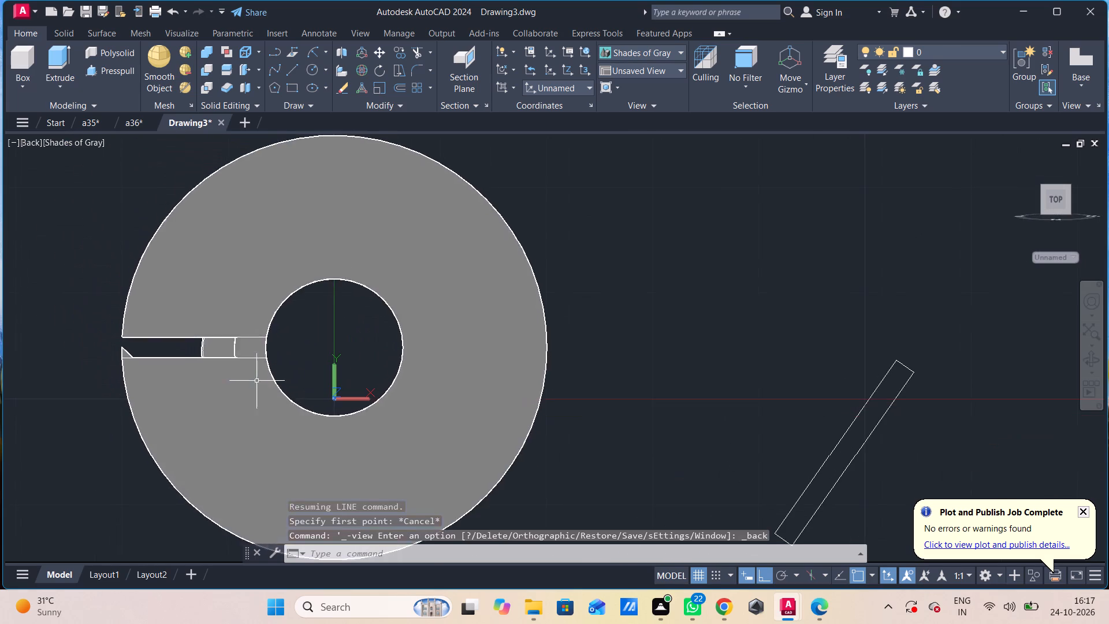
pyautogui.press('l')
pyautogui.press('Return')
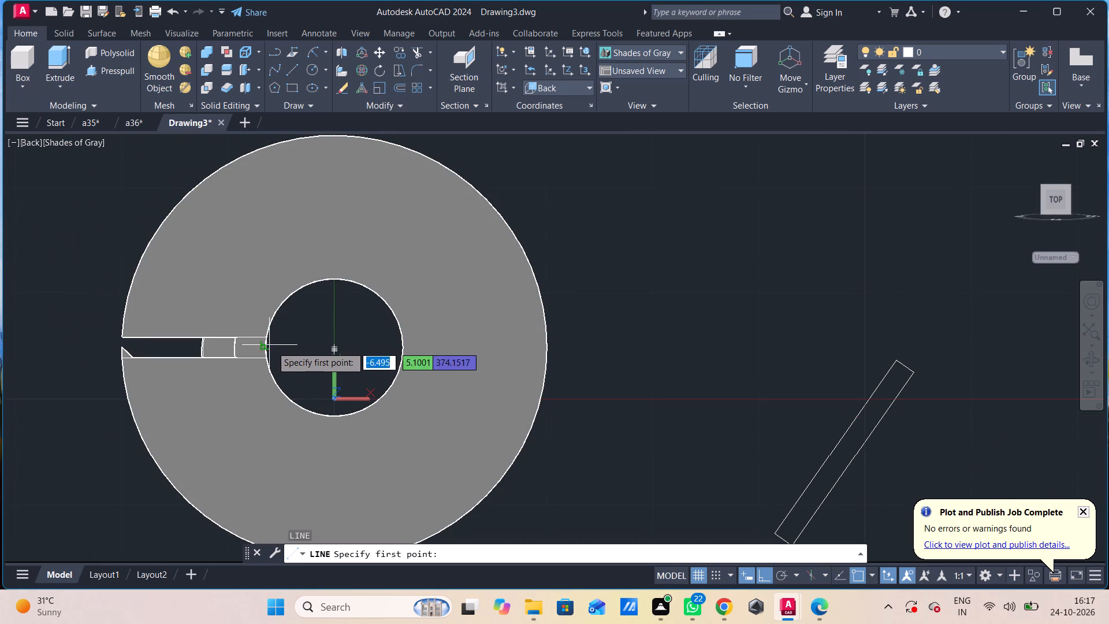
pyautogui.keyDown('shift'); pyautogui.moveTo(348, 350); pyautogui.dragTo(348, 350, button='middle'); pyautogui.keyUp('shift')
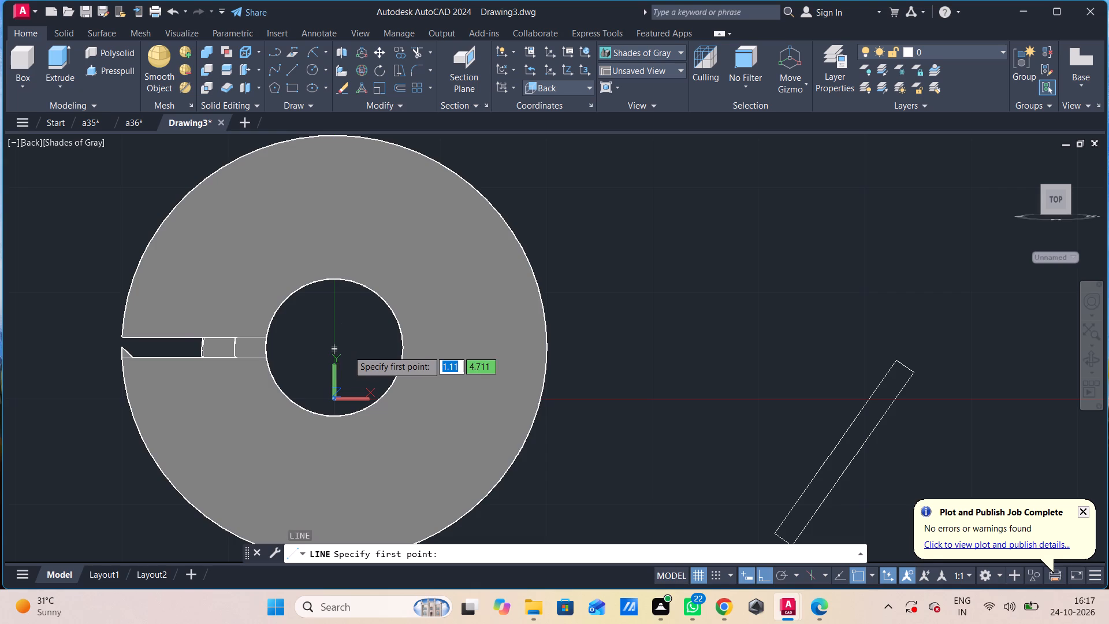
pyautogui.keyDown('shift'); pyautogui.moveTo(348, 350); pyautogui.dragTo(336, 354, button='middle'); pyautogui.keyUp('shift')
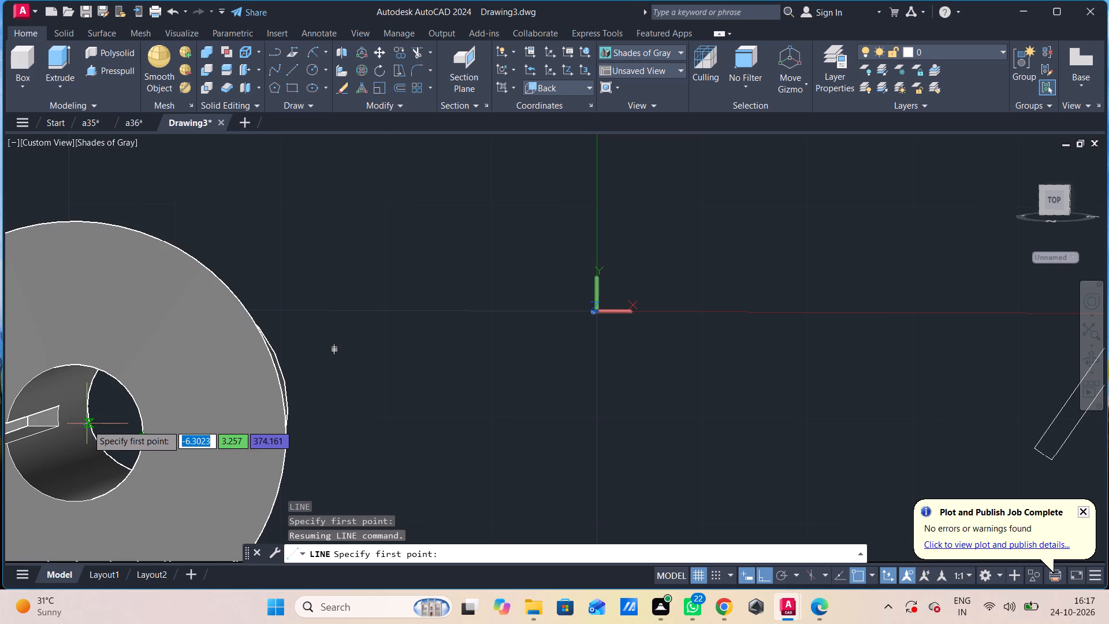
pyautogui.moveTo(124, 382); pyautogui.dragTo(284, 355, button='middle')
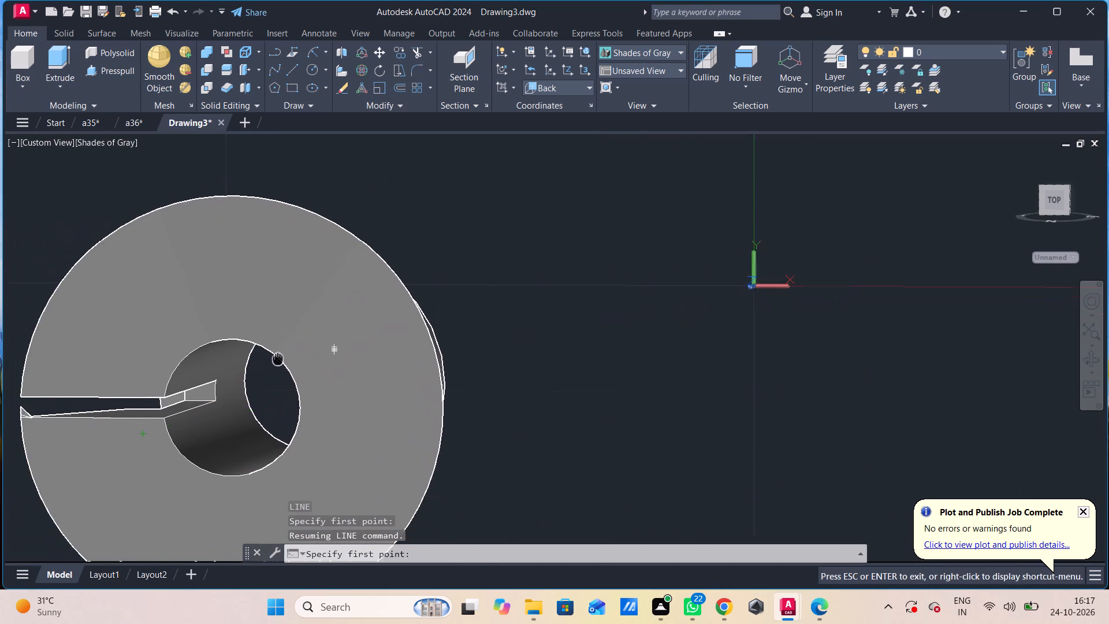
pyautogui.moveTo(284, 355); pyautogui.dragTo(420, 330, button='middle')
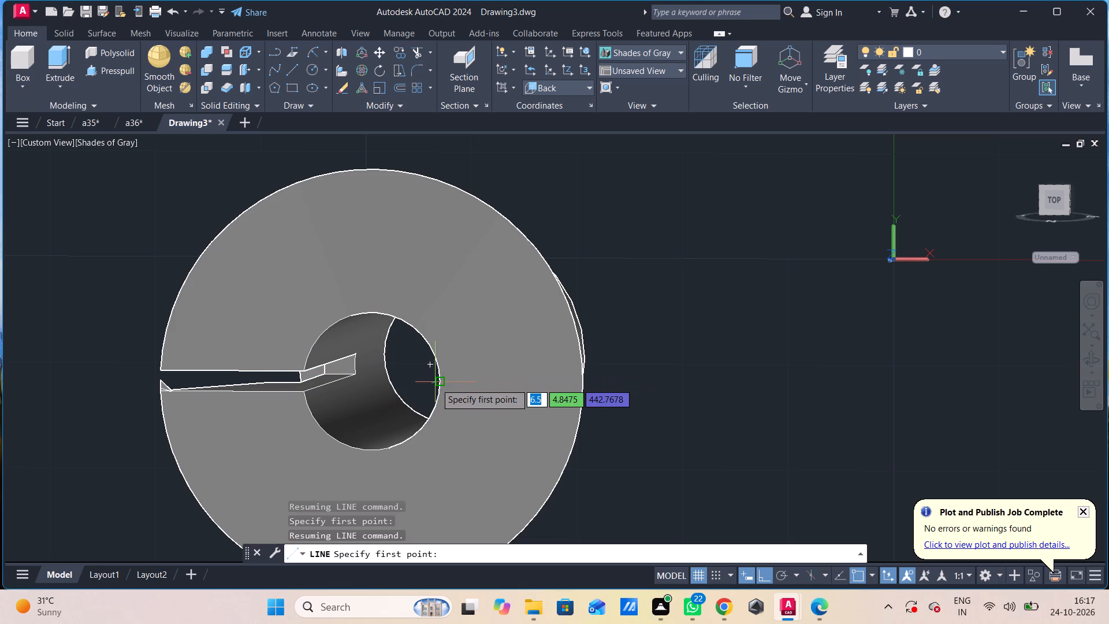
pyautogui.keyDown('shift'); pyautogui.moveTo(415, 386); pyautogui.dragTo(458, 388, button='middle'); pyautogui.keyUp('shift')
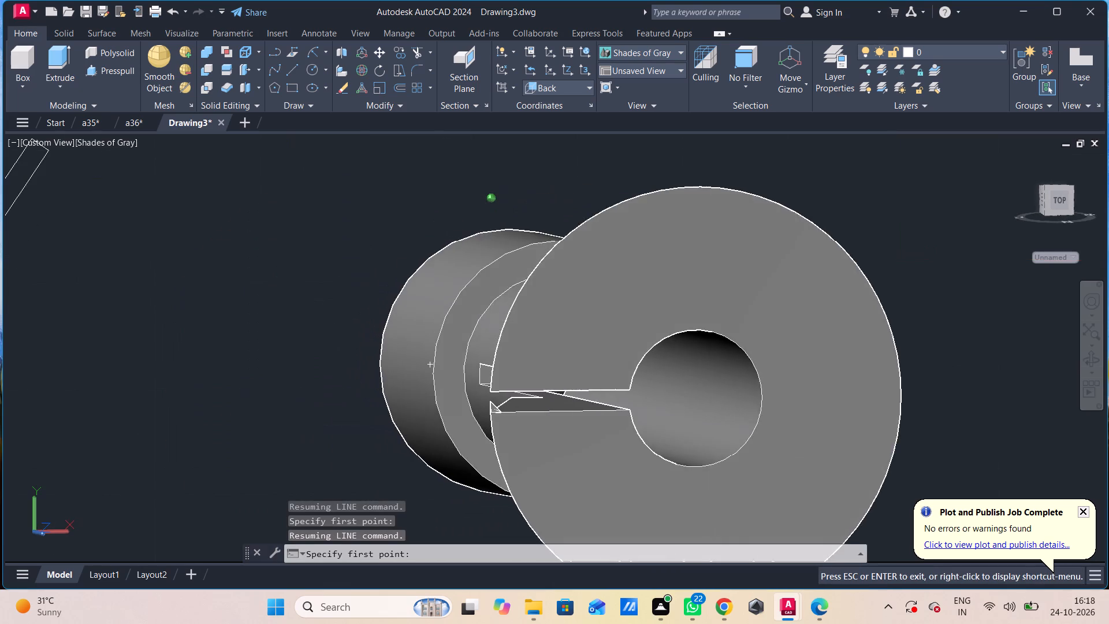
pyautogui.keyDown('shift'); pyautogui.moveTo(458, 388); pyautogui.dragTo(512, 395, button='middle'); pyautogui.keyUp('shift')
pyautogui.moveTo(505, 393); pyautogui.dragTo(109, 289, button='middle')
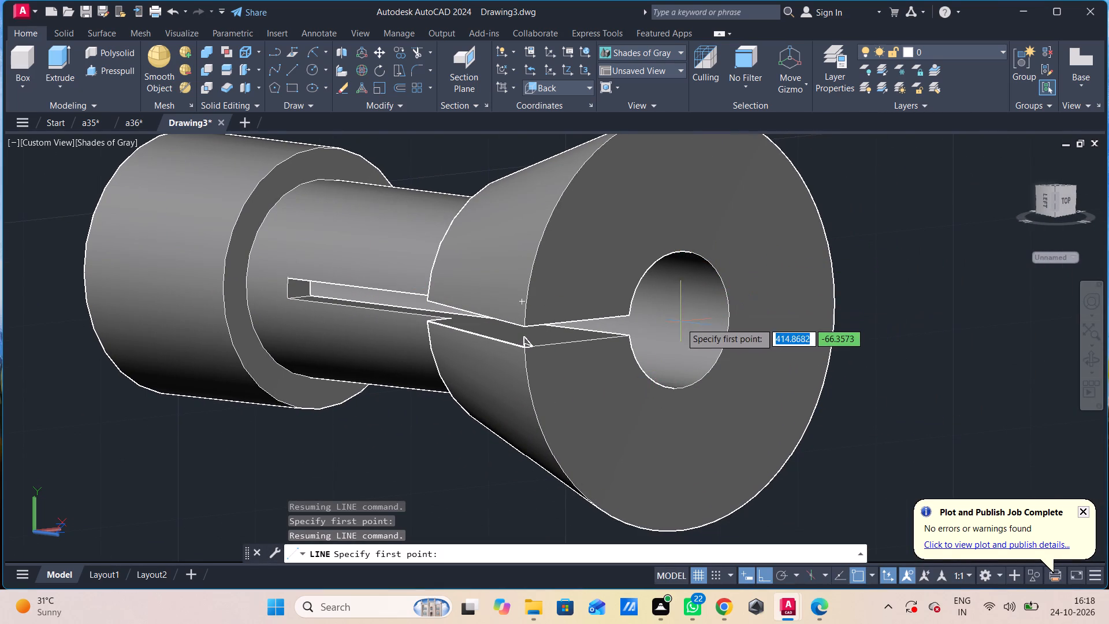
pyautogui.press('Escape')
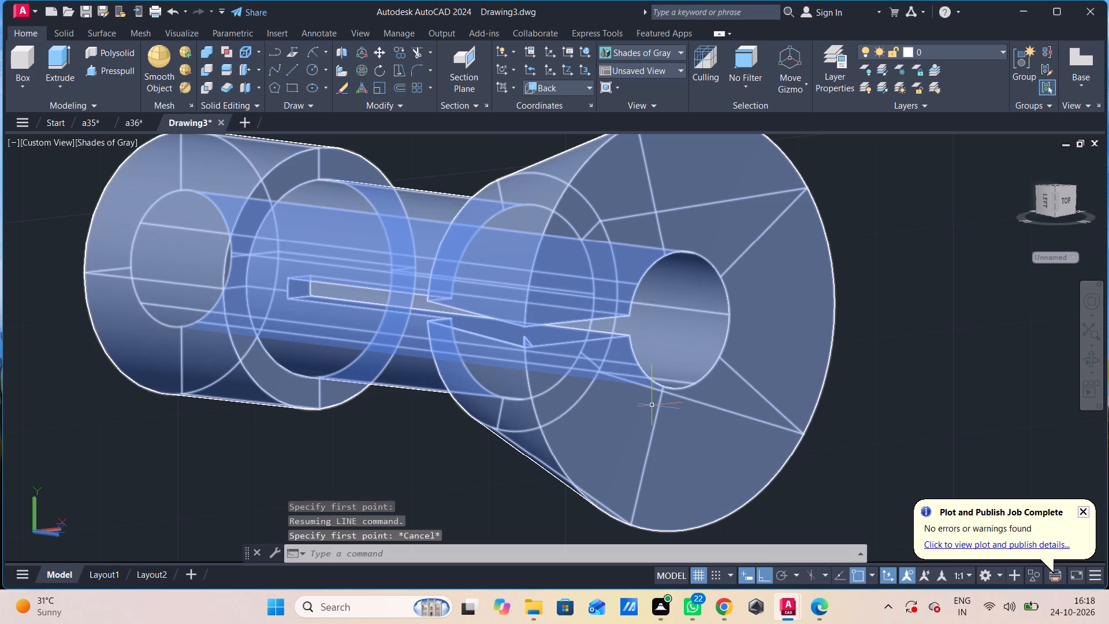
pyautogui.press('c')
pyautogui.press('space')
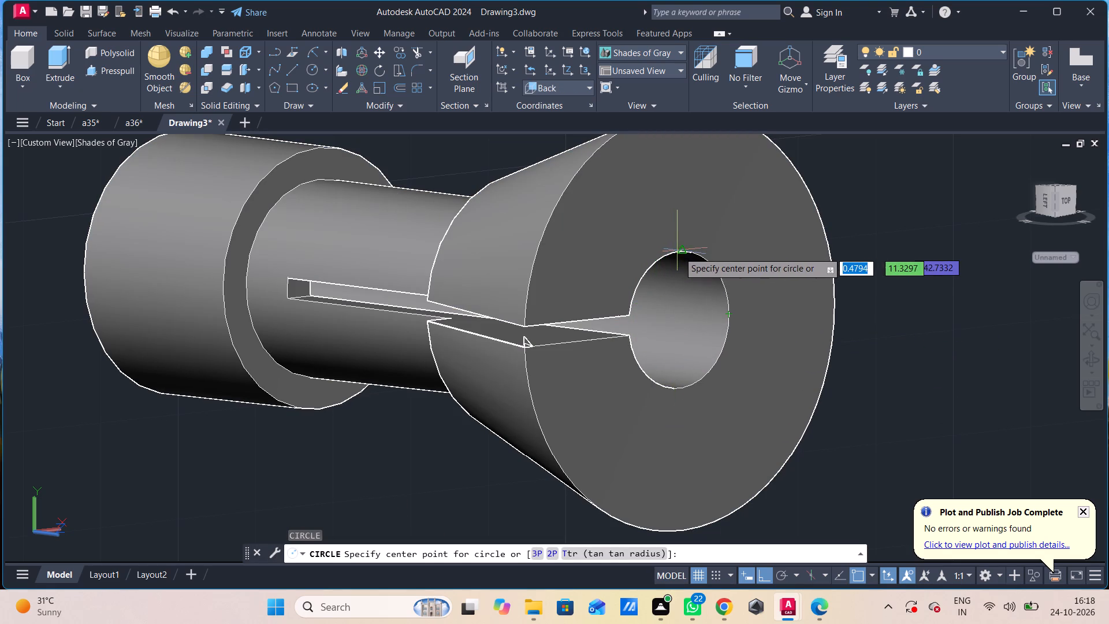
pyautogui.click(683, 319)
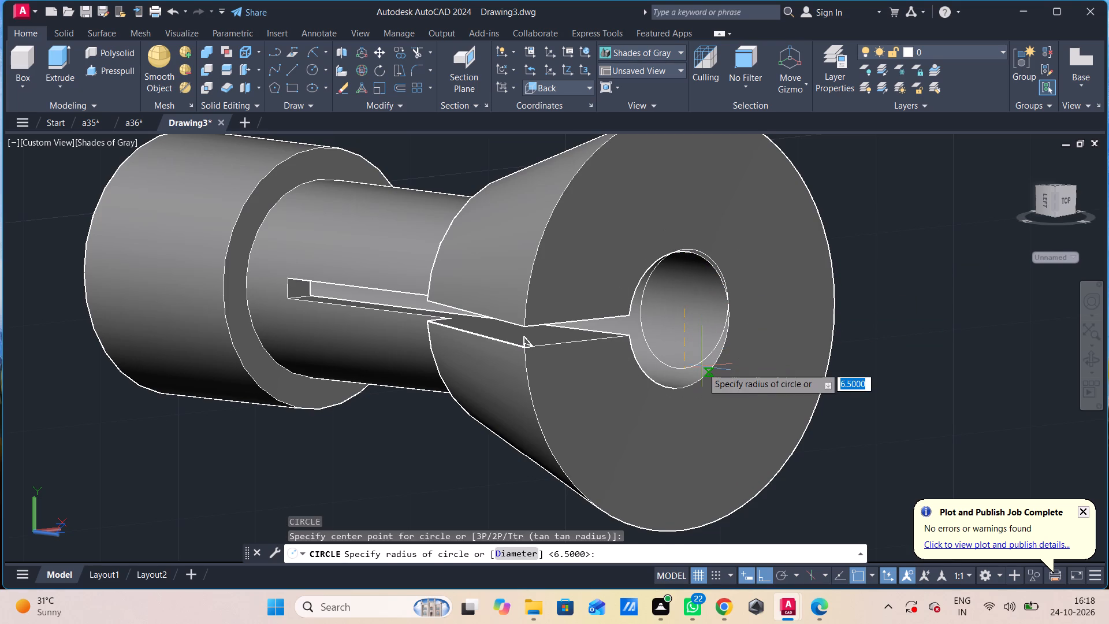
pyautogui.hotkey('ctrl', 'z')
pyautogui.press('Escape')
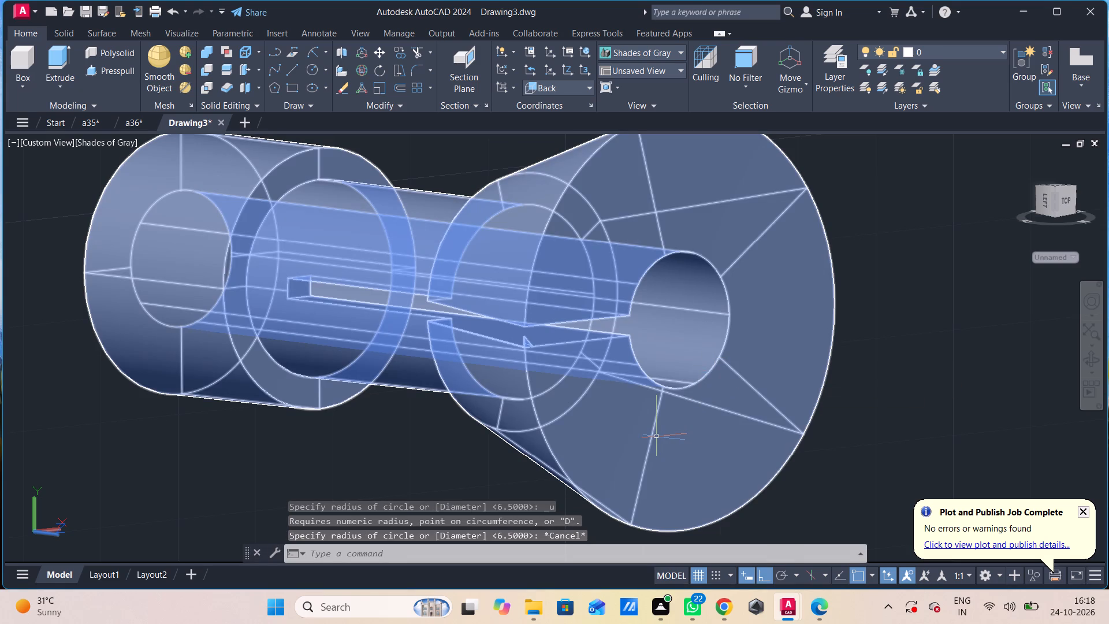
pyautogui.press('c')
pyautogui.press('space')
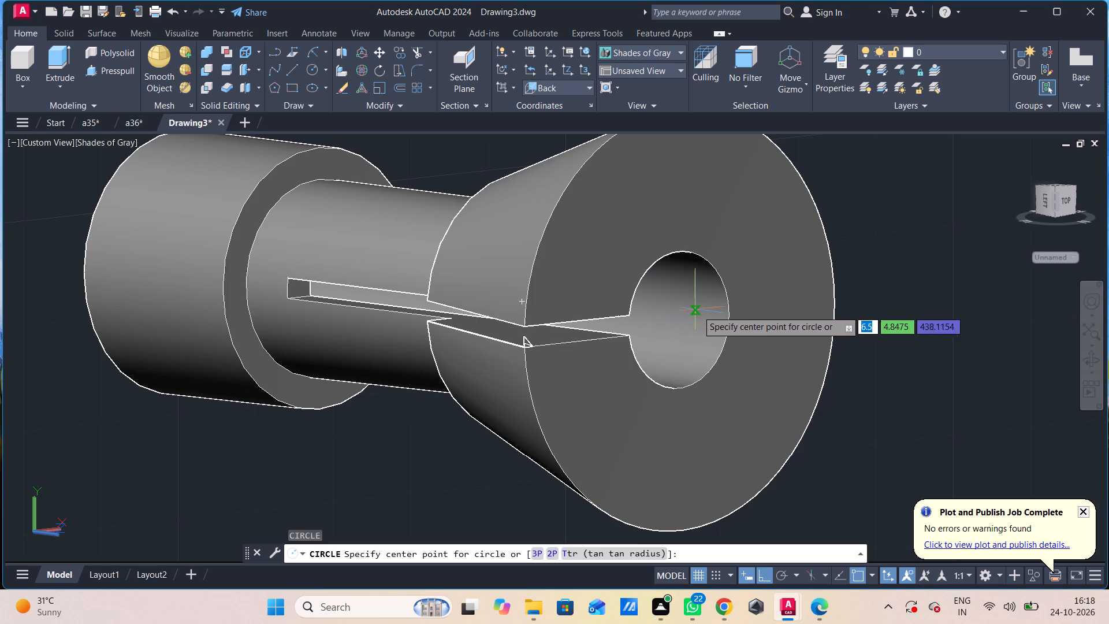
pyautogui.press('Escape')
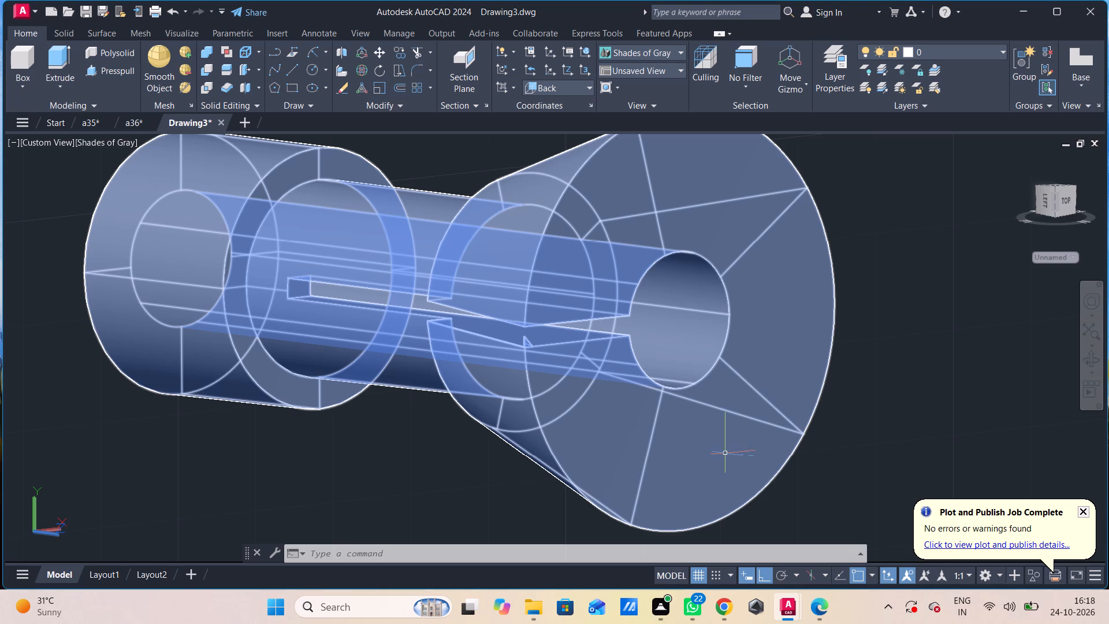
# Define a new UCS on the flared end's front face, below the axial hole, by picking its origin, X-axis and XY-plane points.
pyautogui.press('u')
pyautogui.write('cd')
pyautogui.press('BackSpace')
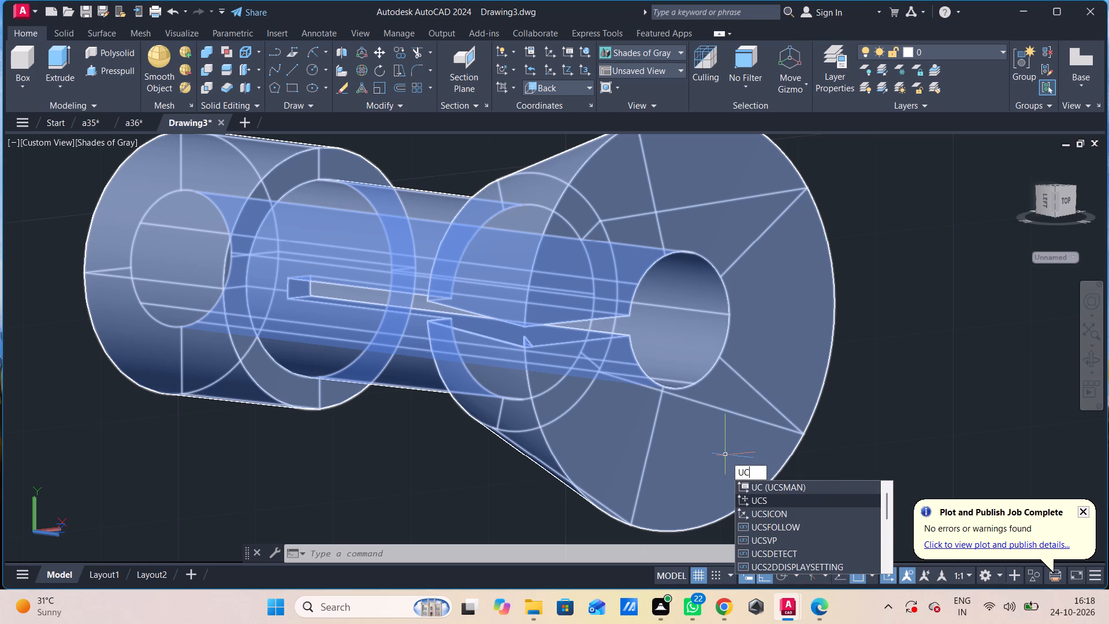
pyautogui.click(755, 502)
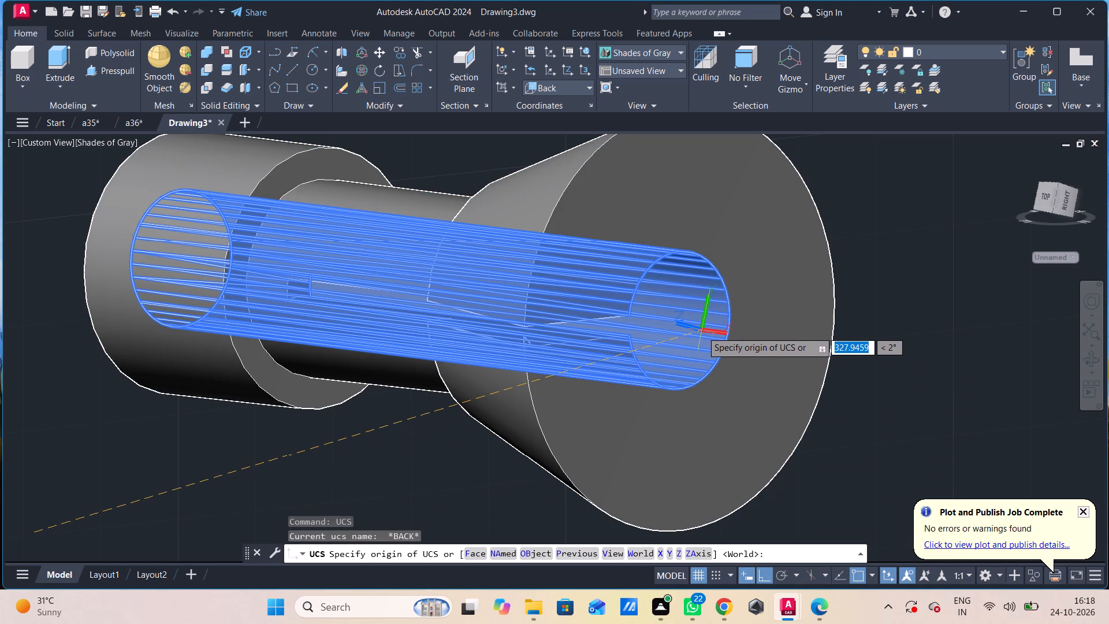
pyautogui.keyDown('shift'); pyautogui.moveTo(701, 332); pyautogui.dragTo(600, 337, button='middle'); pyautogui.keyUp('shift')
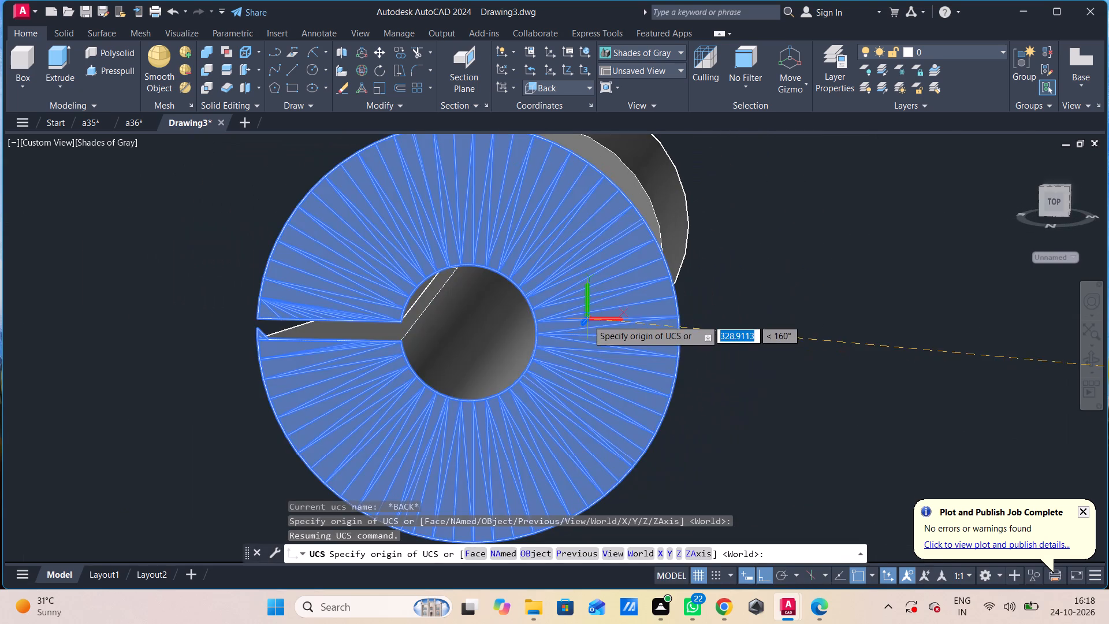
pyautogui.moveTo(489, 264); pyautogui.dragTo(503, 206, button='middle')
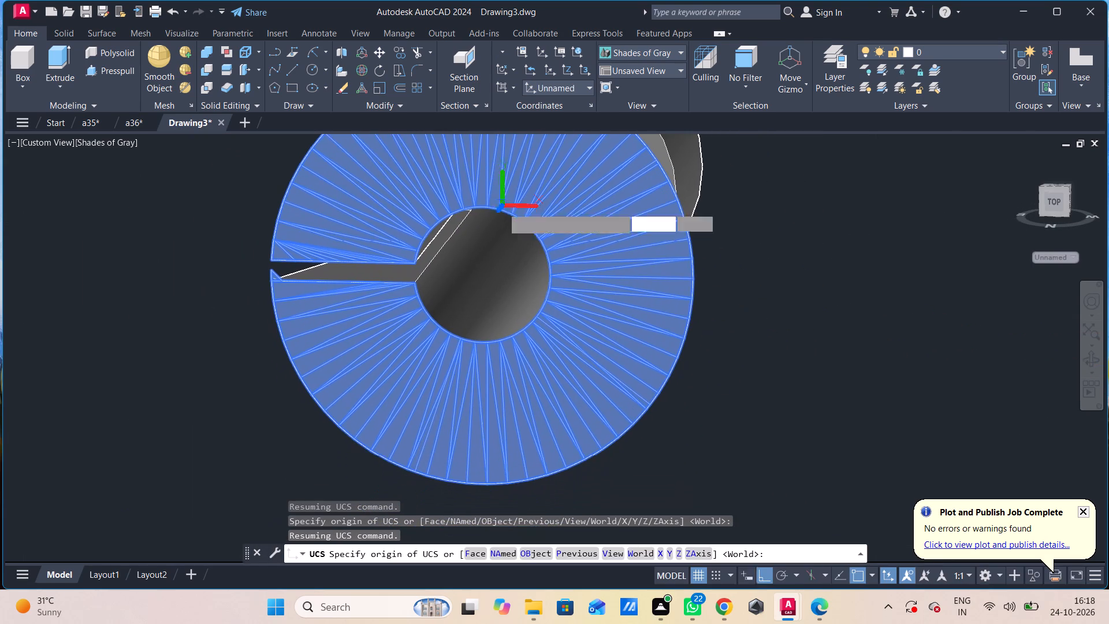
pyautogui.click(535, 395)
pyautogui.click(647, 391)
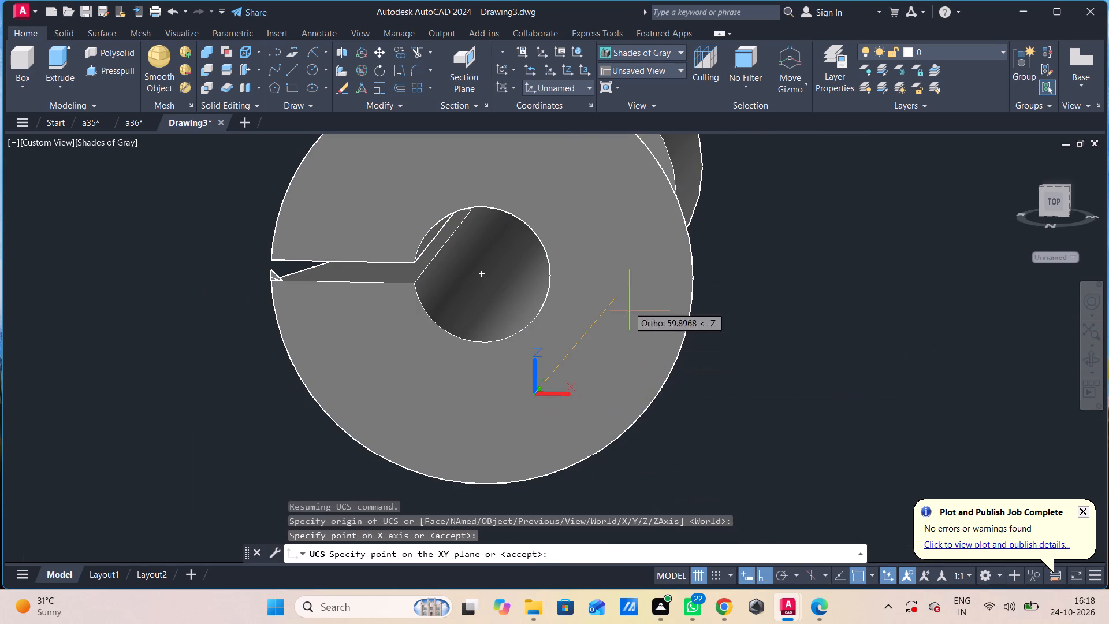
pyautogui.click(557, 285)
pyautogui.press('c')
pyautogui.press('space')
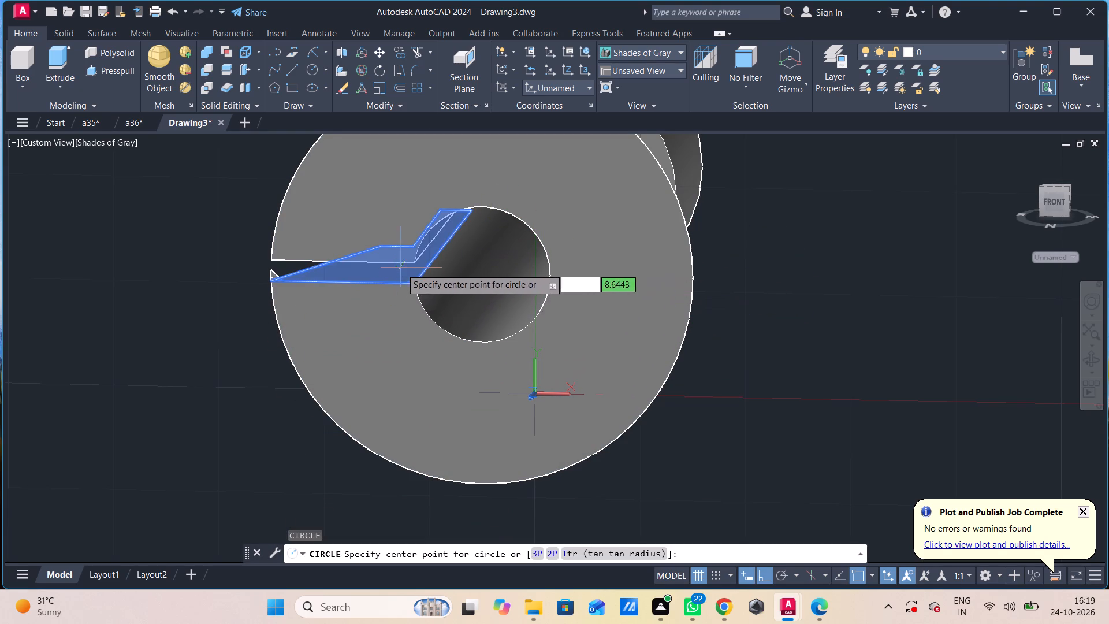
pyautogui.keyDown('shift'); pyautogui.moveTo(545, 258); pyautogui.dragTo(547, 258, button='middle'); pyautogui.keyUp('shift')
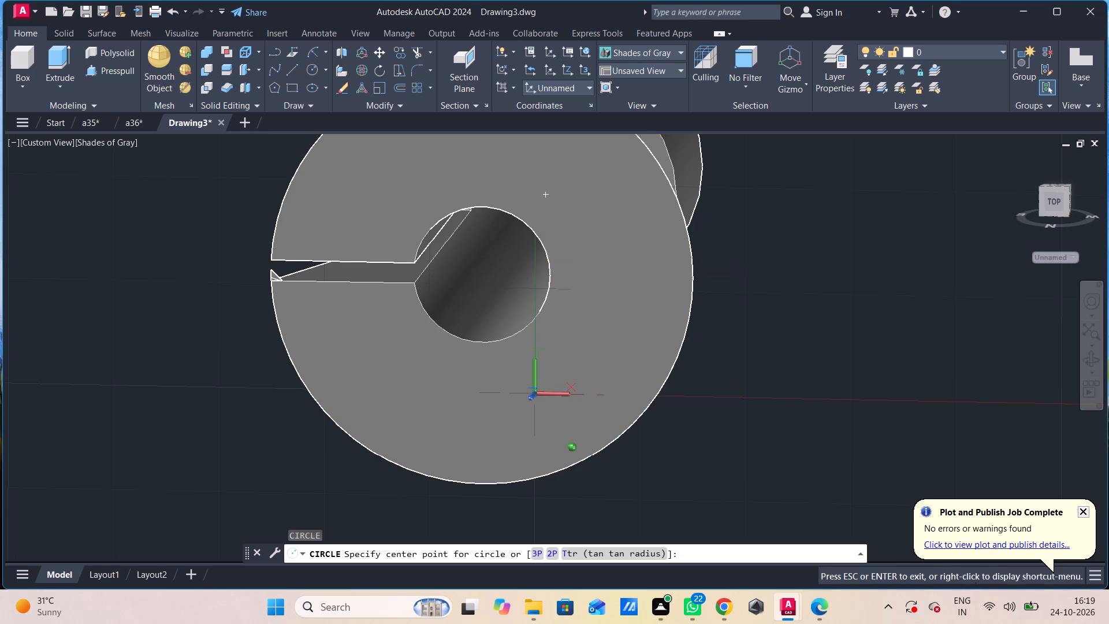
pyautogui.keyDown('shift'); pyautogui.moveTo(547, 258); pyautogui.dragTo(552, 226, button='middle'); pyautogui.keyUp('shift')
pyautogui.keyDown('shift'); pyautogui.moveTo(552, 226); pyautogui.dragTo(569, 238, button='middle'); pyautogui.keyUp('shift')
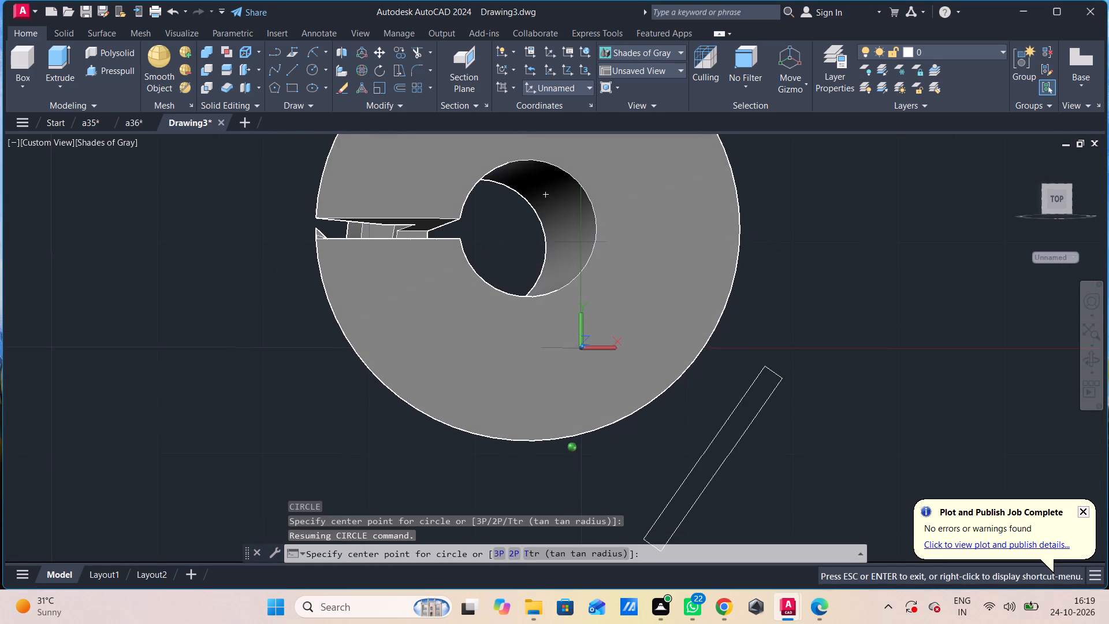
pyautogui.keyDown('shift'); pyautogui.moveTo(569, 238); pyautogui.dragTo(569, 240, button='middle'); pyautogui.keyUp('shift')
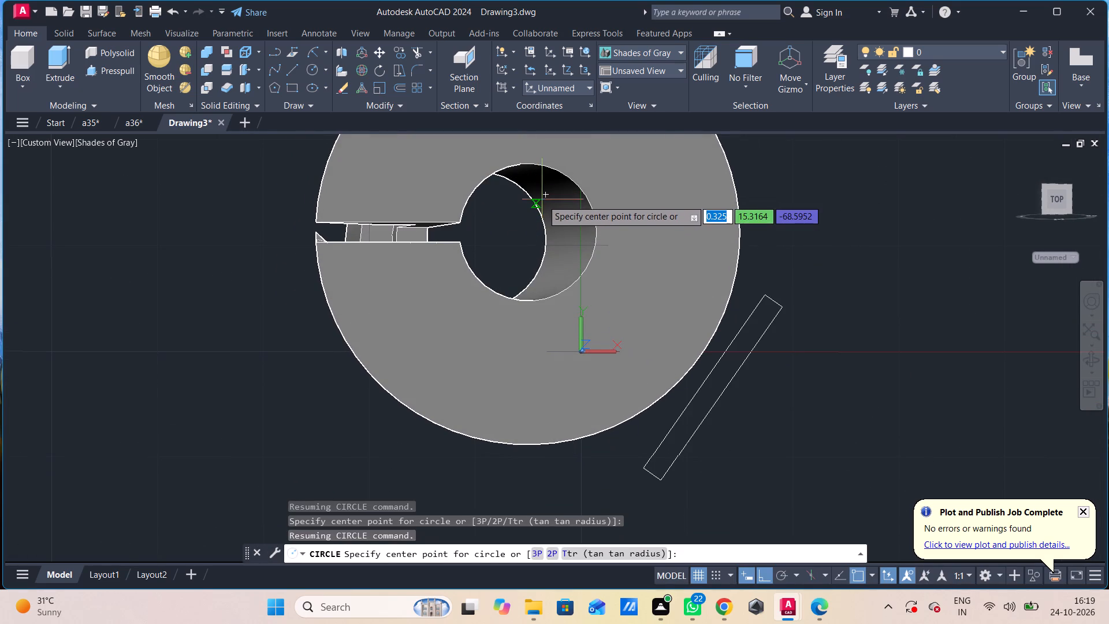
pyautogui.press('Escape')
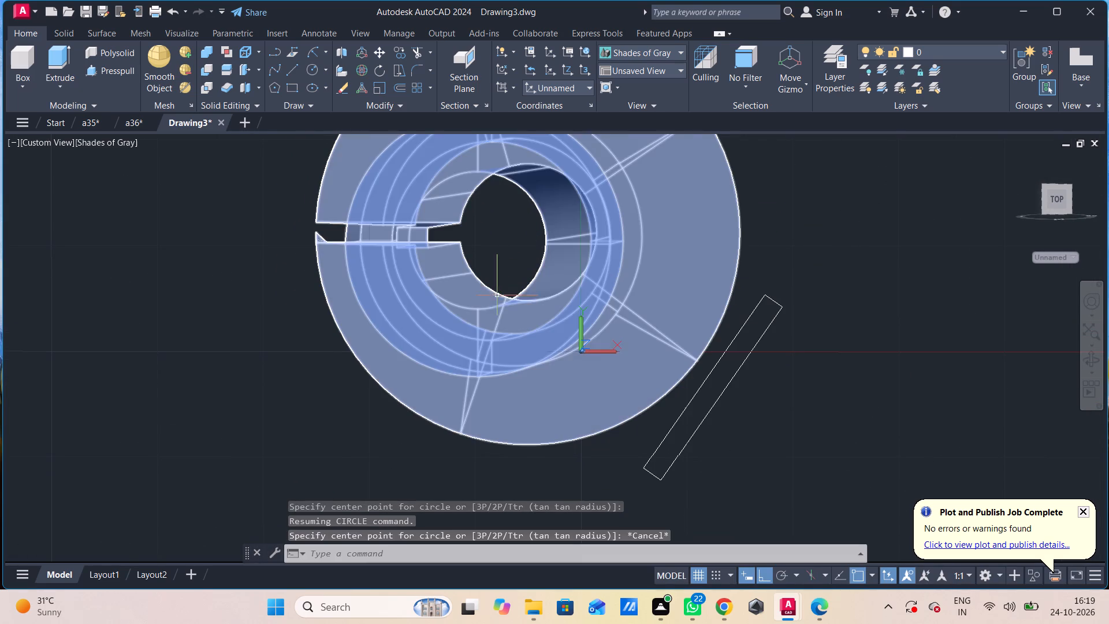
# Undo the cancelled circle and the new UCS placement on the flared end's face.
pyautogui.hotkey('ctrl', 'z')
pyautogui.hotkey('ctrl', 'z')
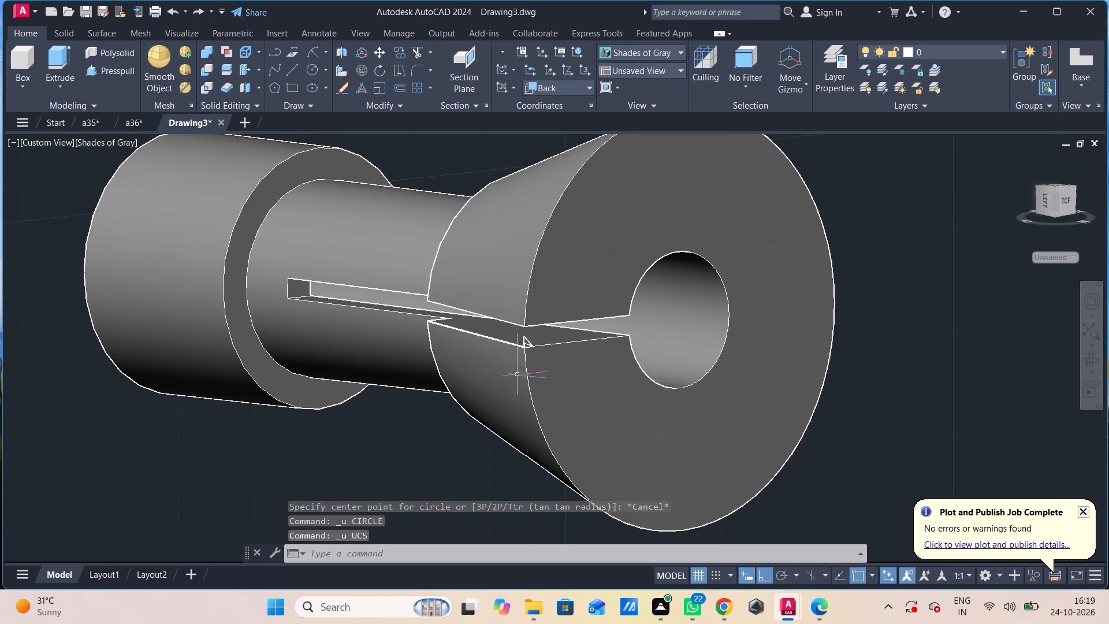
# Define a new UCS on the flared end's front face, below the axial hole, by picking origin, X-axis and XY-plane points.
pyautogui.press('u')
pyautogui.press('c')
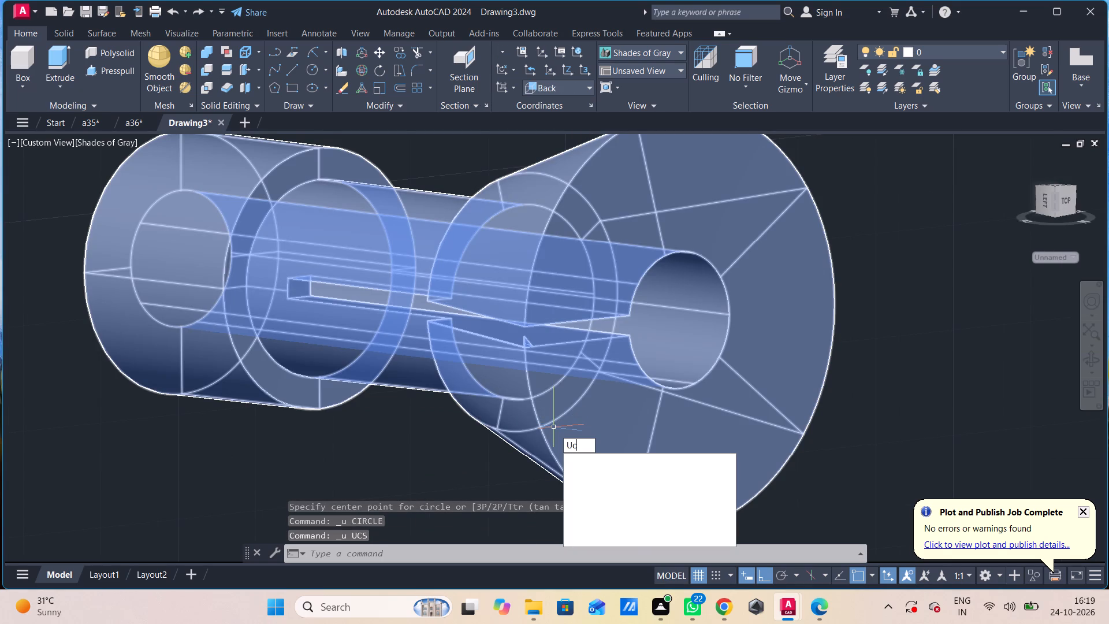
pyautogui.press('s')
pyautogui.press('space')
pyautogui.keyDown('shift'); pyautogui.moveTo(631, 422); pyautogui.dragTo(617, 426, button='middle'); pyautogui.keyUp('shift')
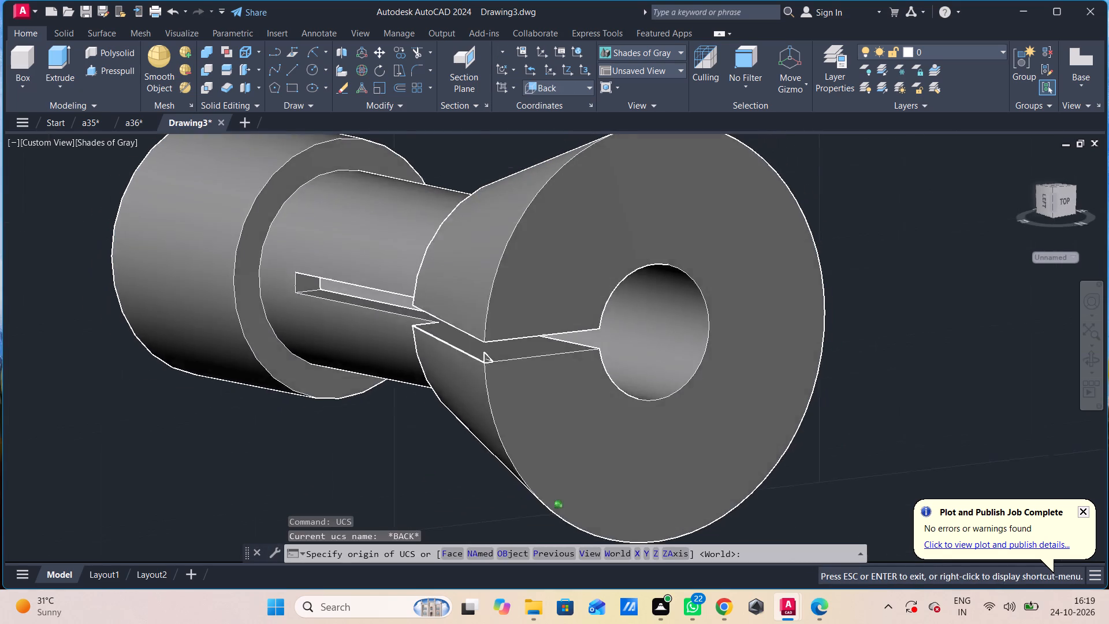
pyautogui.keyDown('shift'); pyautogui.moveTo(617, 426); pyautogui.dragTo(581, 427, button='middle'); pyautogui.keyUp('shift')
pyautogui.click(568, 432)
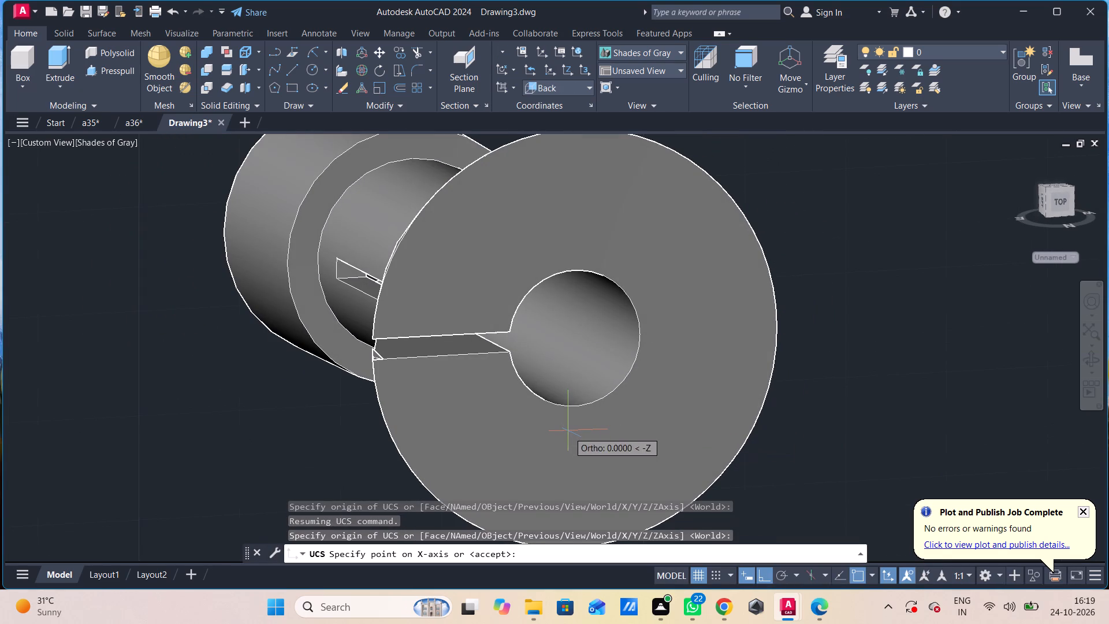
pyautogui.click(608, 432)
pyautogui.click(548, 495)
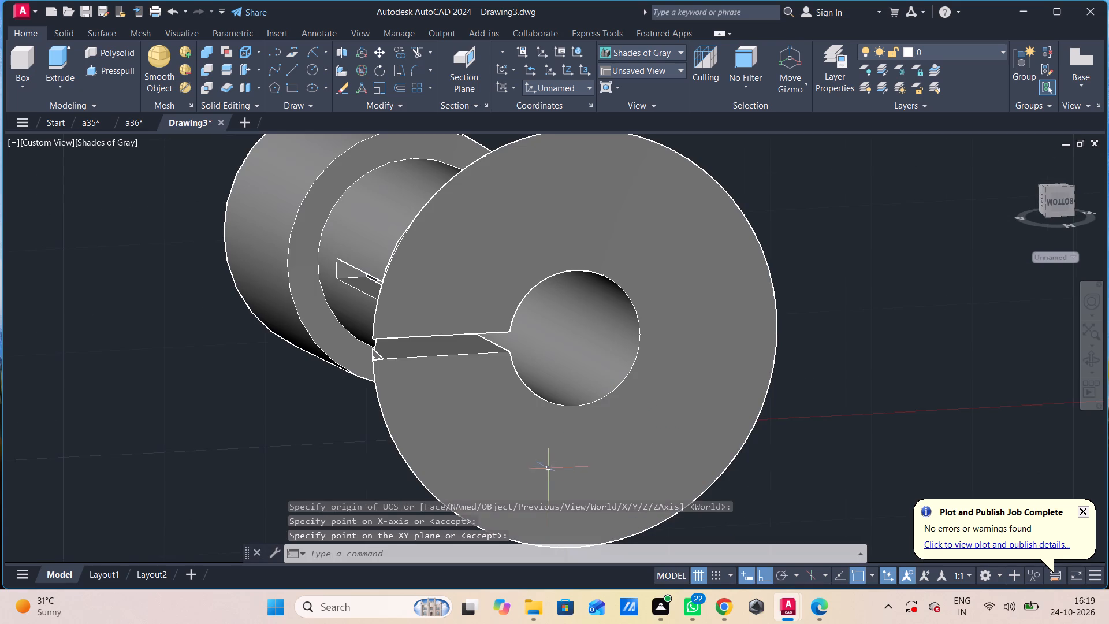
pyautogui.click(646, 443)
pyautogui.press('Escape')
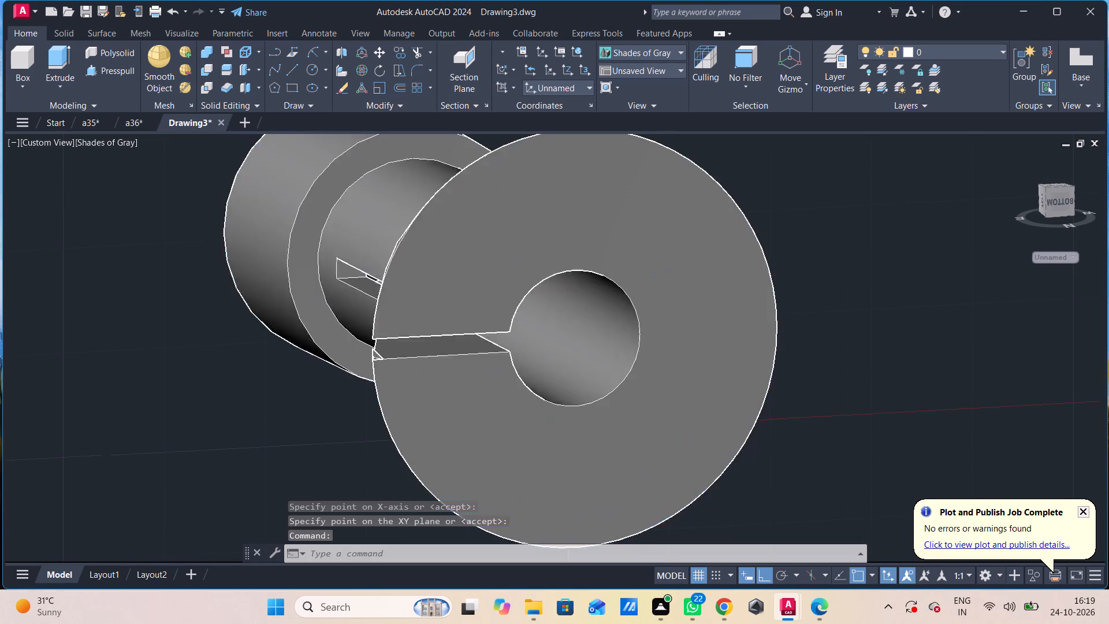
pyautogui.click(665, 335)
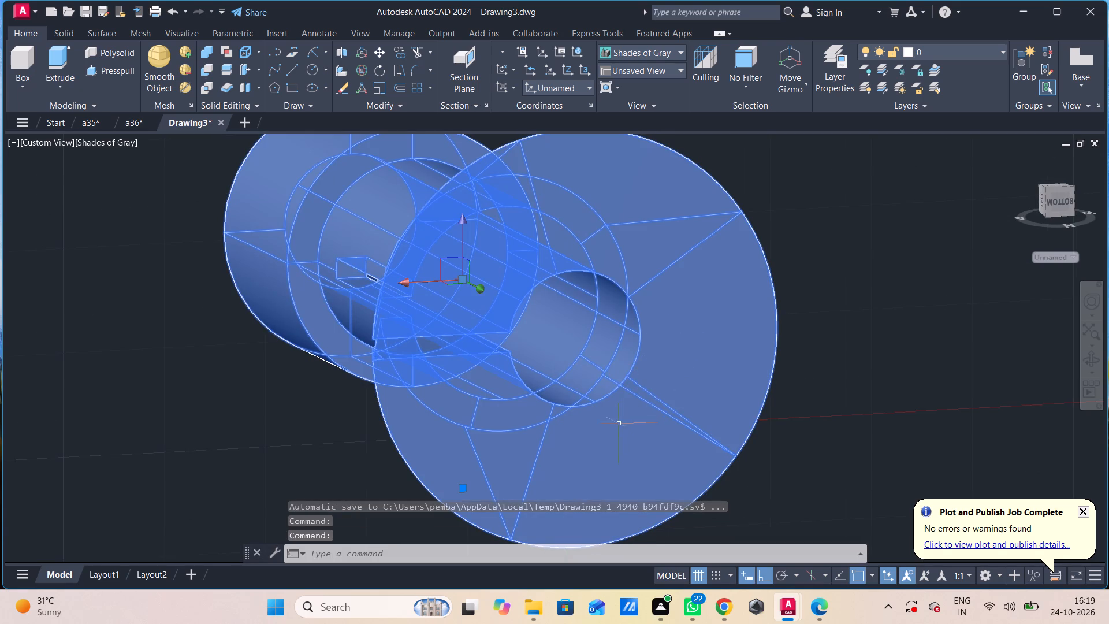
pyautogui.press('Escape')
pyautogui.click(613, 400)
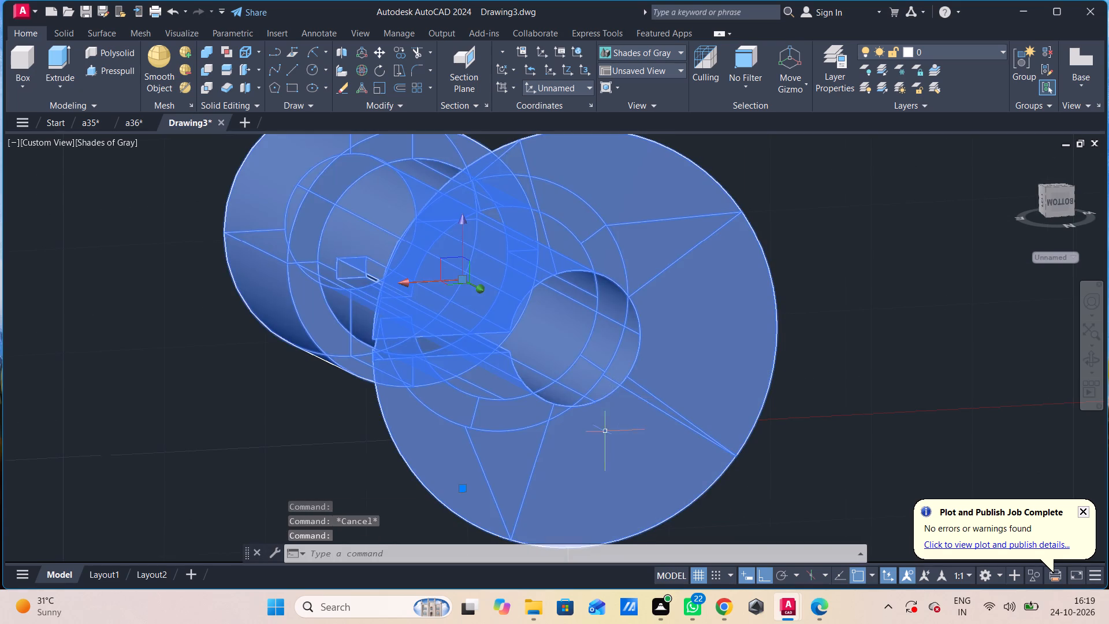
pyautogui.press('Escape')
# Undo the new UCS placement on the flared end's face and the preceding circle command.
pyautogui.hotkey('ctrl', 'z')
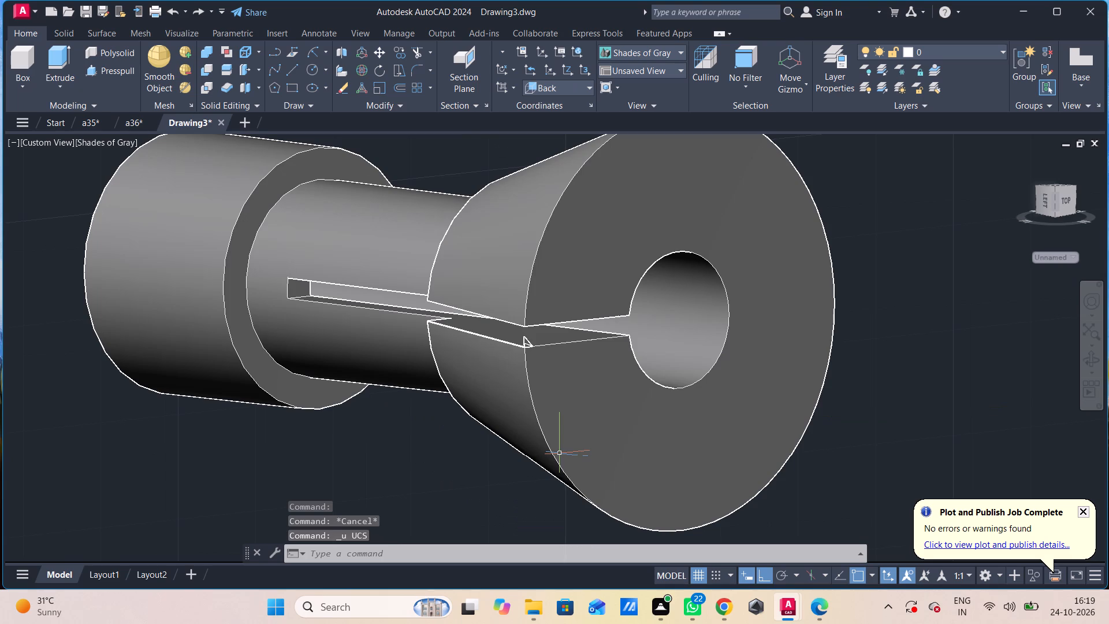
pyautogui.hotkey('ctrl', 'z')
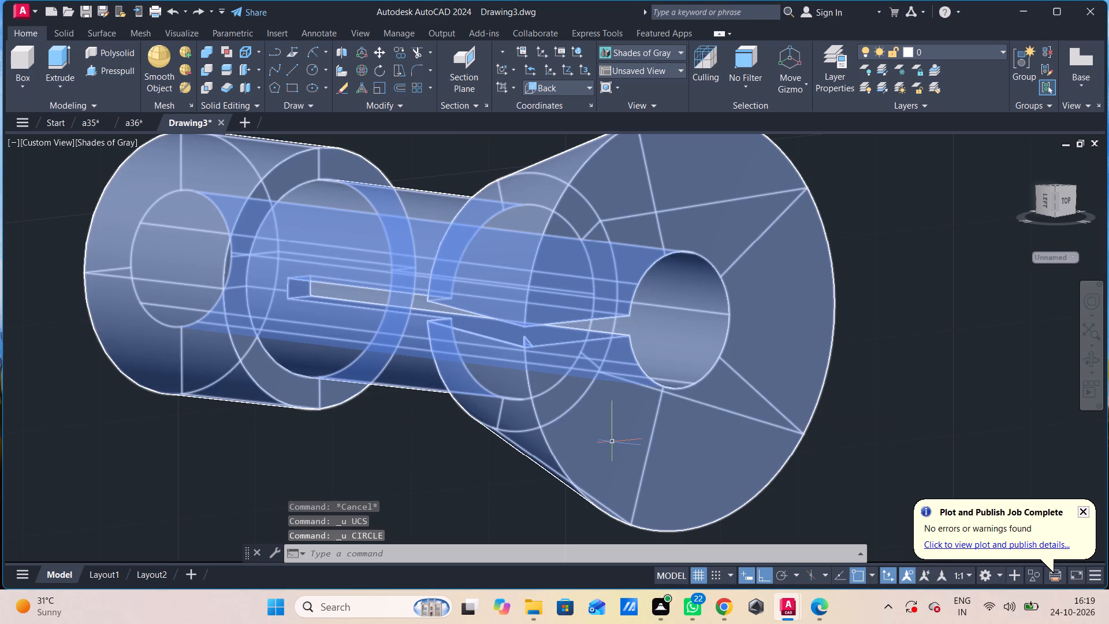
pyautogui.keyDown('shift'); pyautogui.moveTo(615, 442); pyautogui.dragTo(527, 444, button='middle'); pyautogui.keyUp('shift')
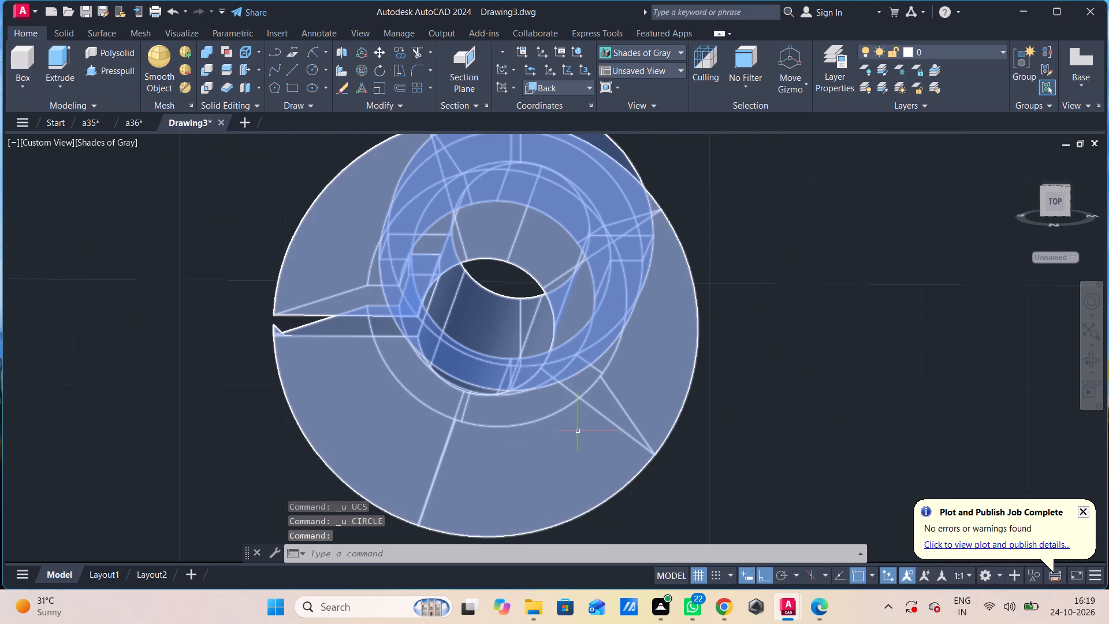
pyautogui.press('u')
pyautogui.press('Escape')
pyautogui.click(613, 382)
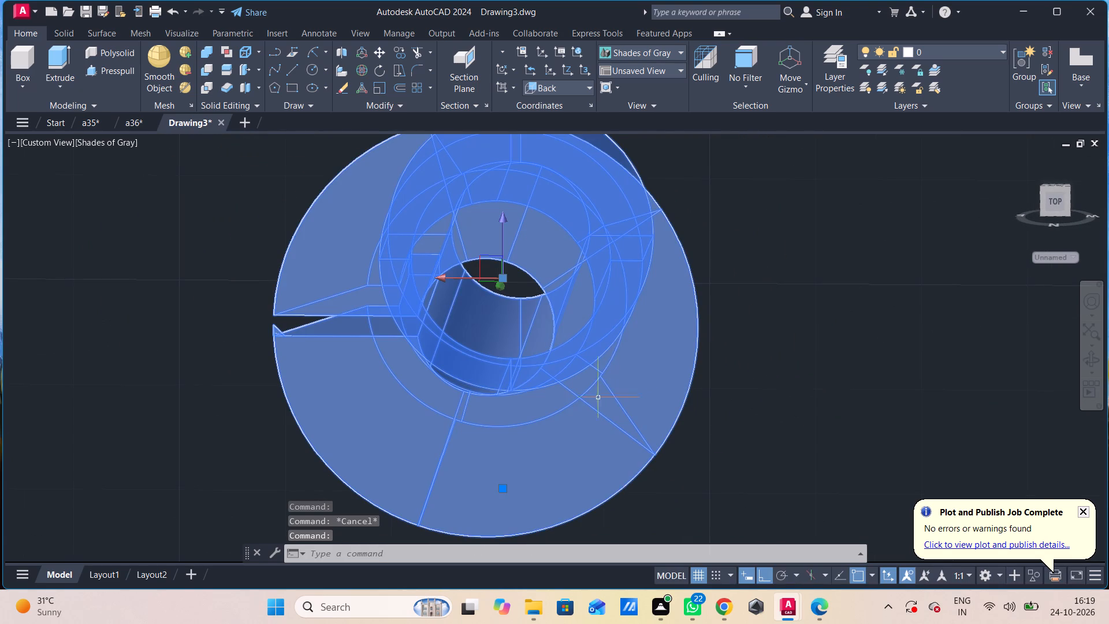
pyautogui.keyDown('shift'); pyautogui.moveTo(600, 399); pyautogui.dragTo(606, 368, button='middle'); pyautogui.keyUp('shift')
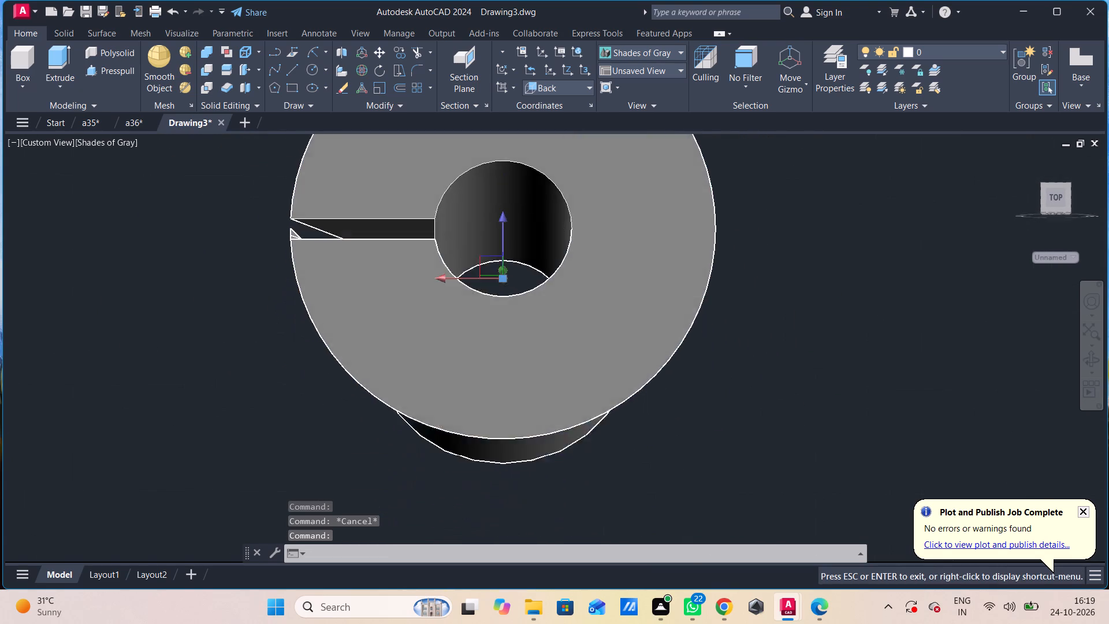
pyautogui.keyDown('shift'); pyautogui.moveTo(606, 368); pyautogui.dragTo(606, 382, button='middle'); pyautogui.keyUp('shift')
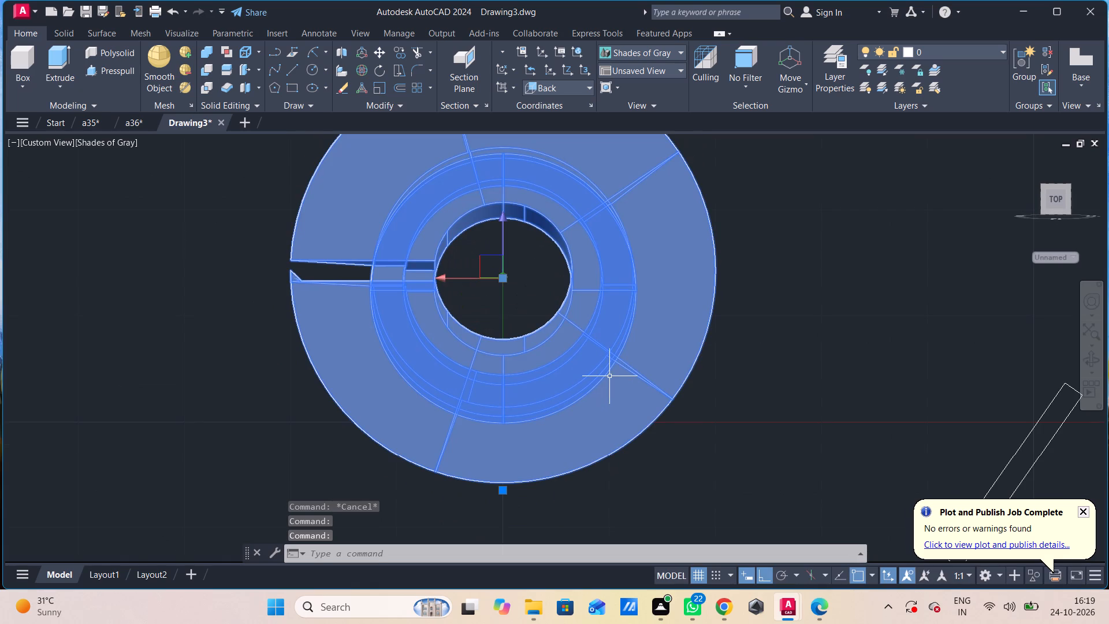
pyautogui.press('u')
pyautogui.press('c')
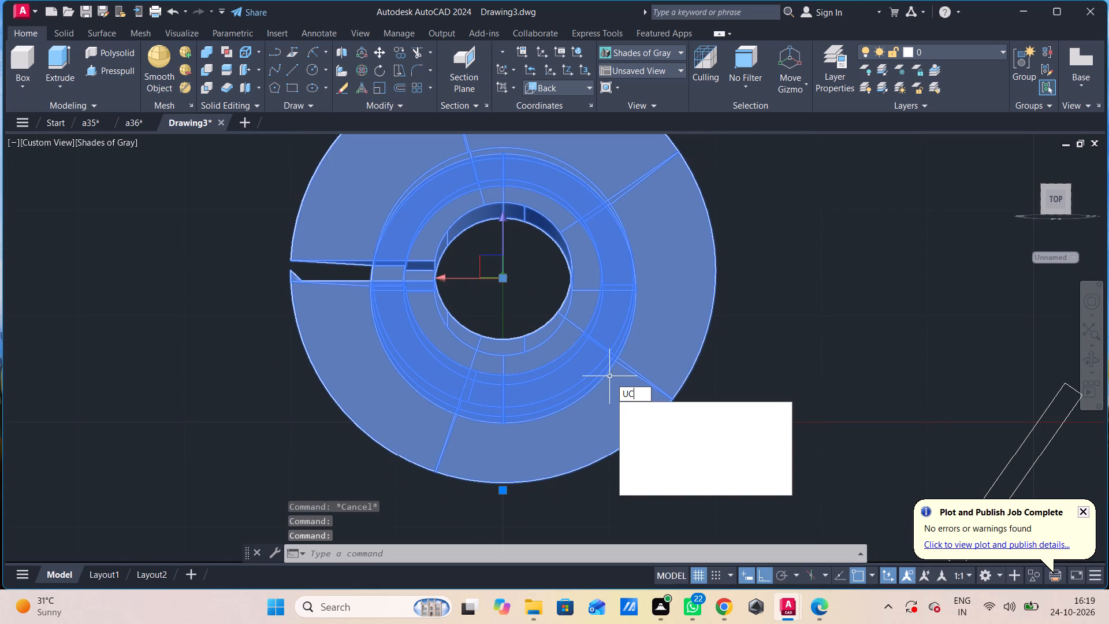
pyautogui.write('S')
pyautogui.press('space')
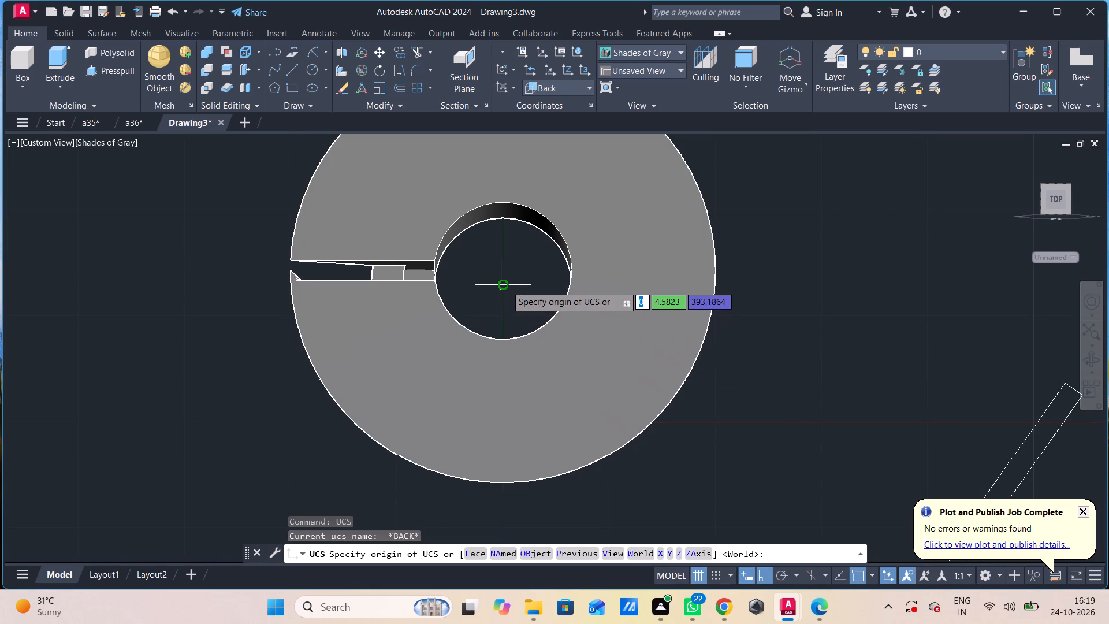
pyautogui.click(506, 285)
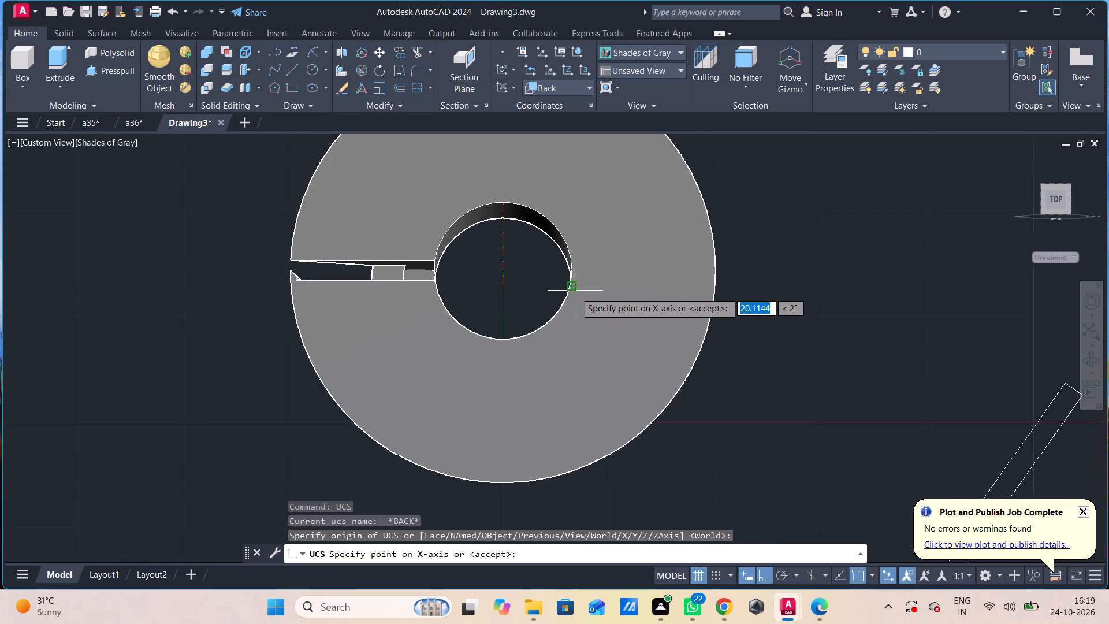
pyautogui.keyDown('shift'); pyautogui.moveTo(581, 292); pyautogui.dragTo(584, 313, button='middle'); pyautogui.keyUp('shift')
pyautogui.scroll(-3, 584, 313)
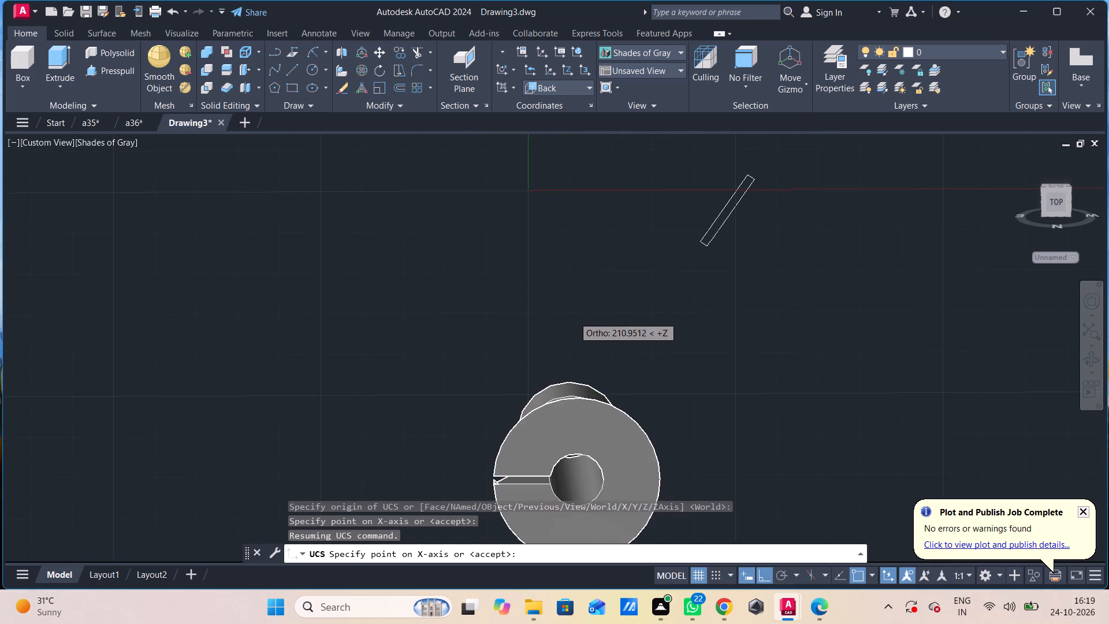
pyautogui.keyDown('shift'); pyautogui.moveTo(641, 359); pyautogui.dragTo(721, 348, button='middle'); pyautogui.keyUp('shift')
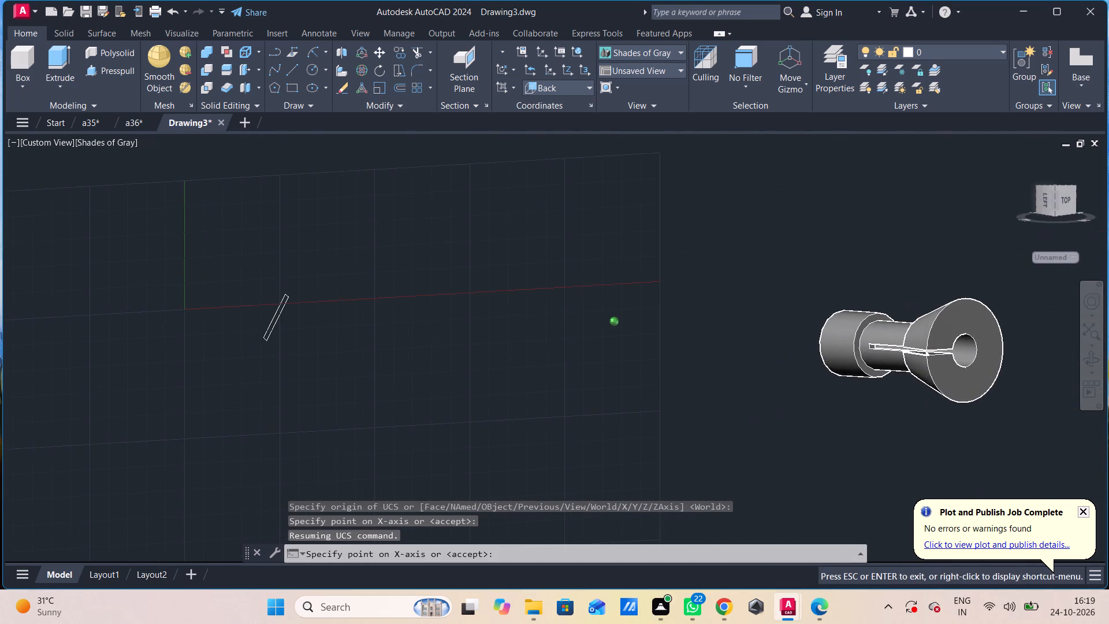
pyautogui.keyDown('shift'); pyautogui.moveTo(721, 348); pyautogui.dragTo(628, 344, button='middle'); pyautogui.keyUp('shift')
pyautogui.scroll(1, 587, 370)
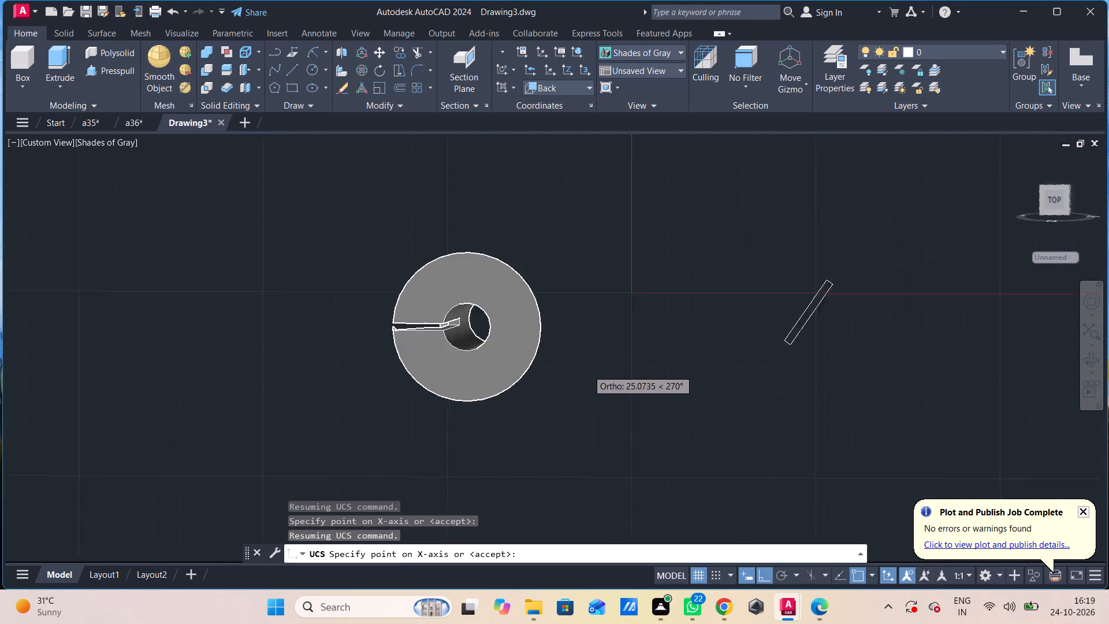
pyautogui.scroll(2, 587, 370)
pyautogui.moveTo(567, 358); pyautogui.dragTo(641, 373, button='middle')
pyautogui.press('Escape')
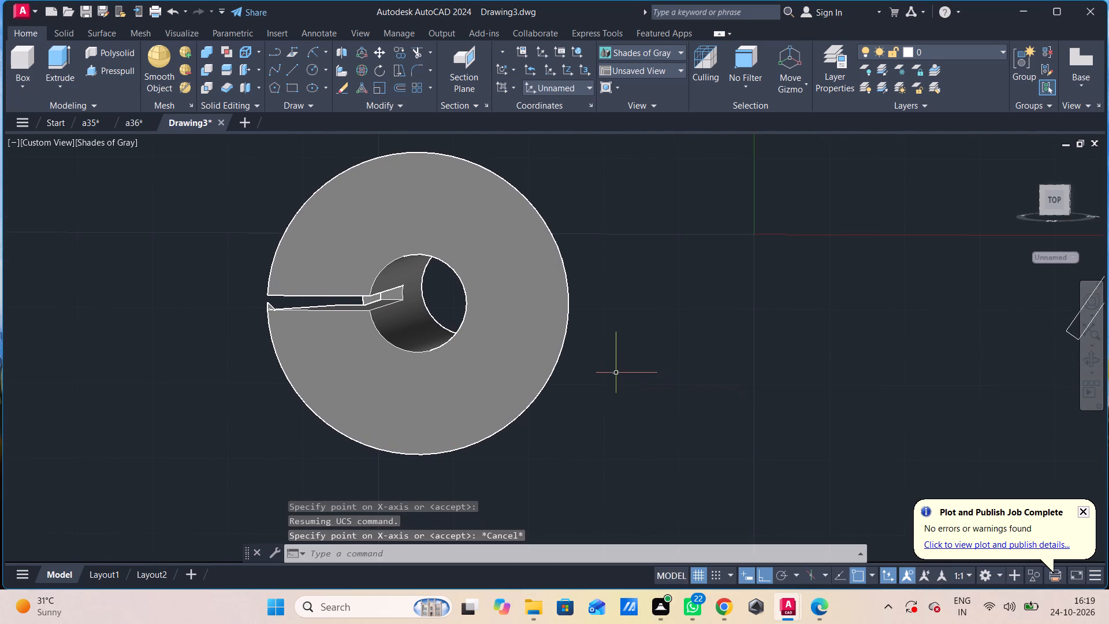
# Draw a line along the axial hole's axis, from a centre point inside the part to the hole's centre at the flared end.
pyautogui.scroll(2, 467, 320)
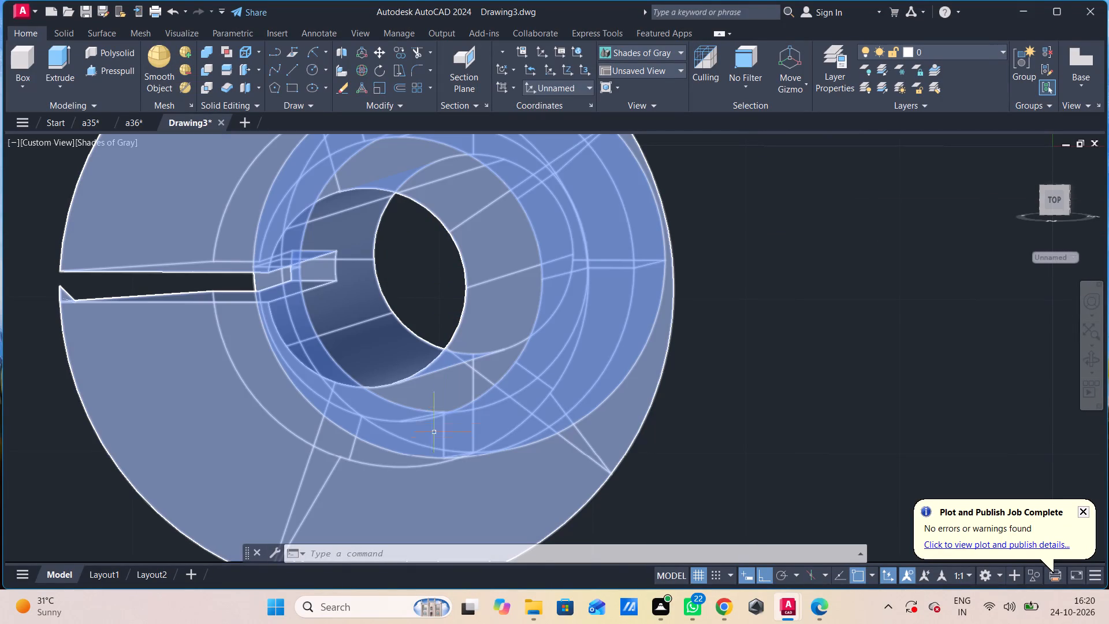
pyautogui.press('l')
pyautogui.press('space')
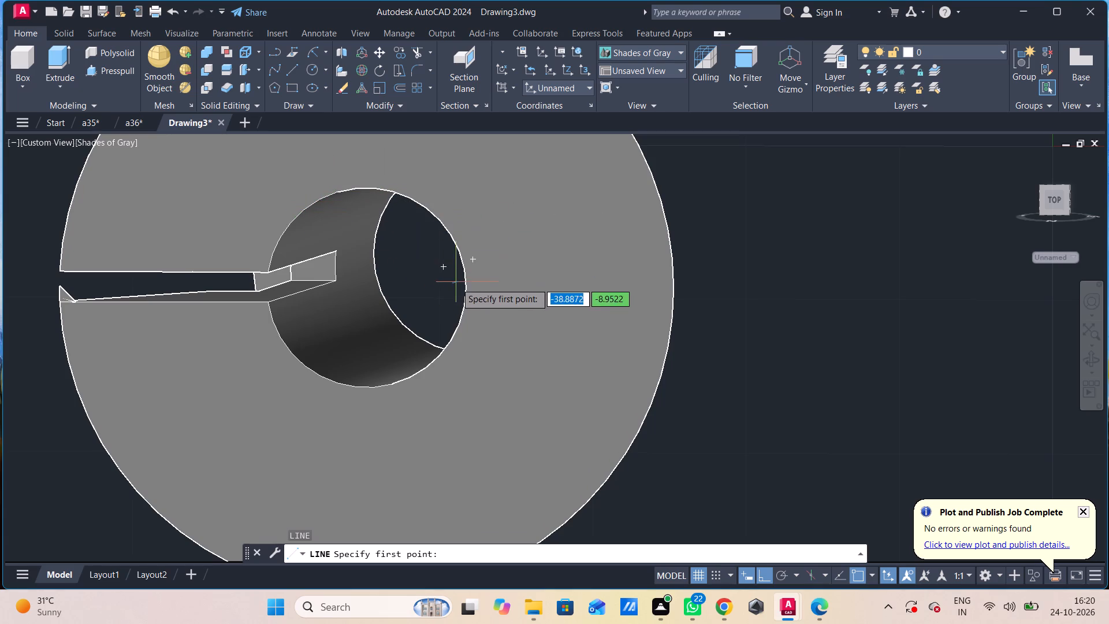
pyautogui.click(446, 272)
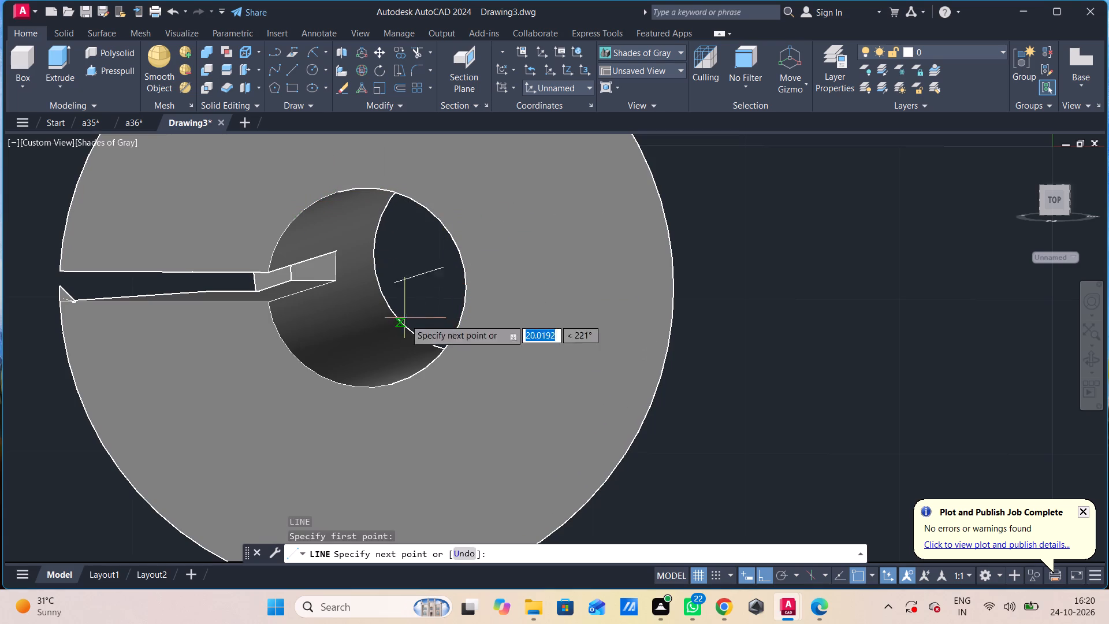
pyautogui.keyDown('shift'); pyautogui.moveTo(511, 228); pyautogui.dragTo(560, 231, button='middle'); pyautogui.keyUp('shift')
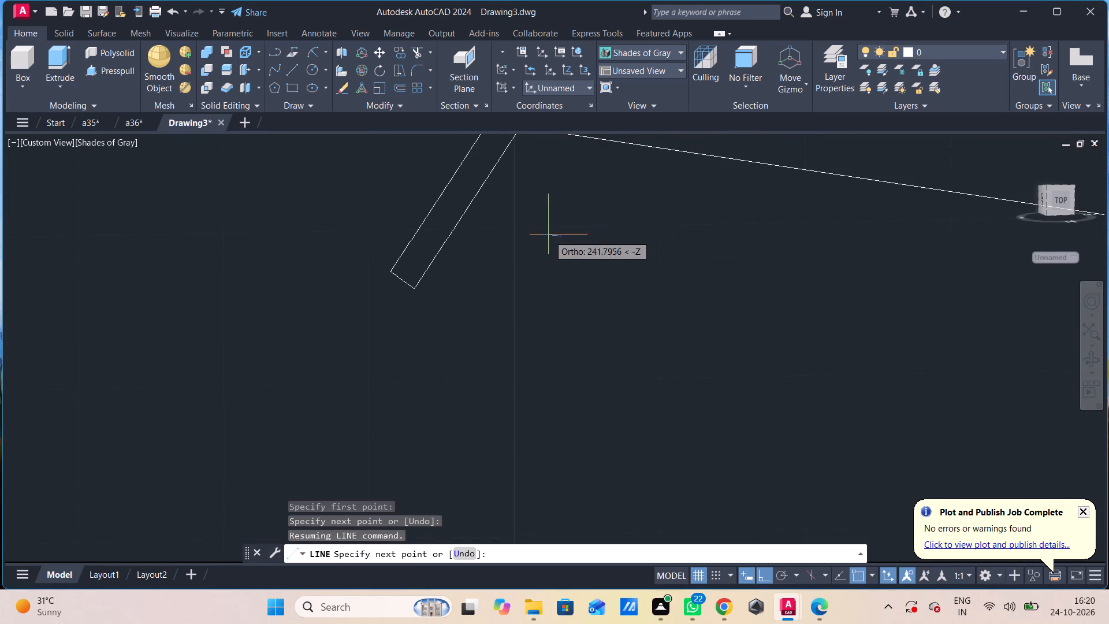
pyautogui.scroll(-3, 544, 237)
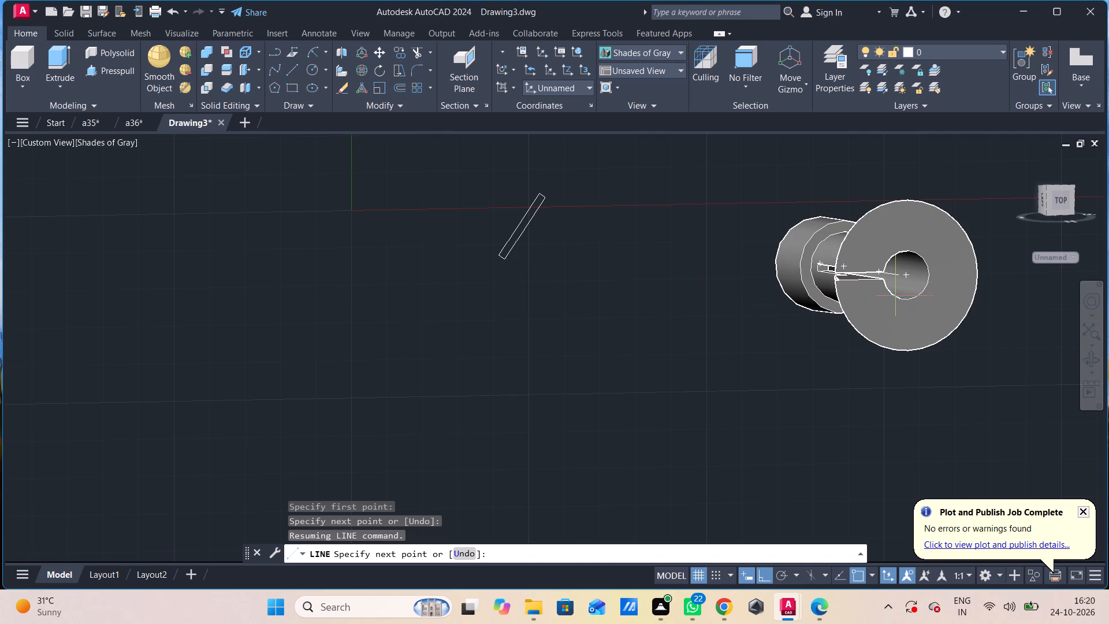
pyautogui.click(904, 282)
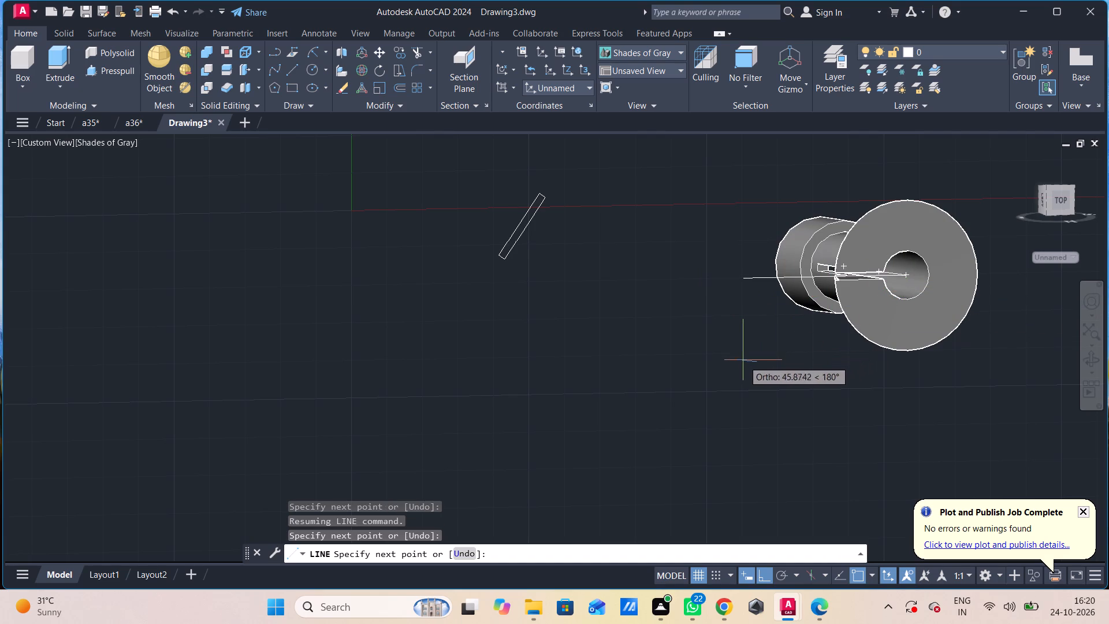
pyautogui.press('Escape')
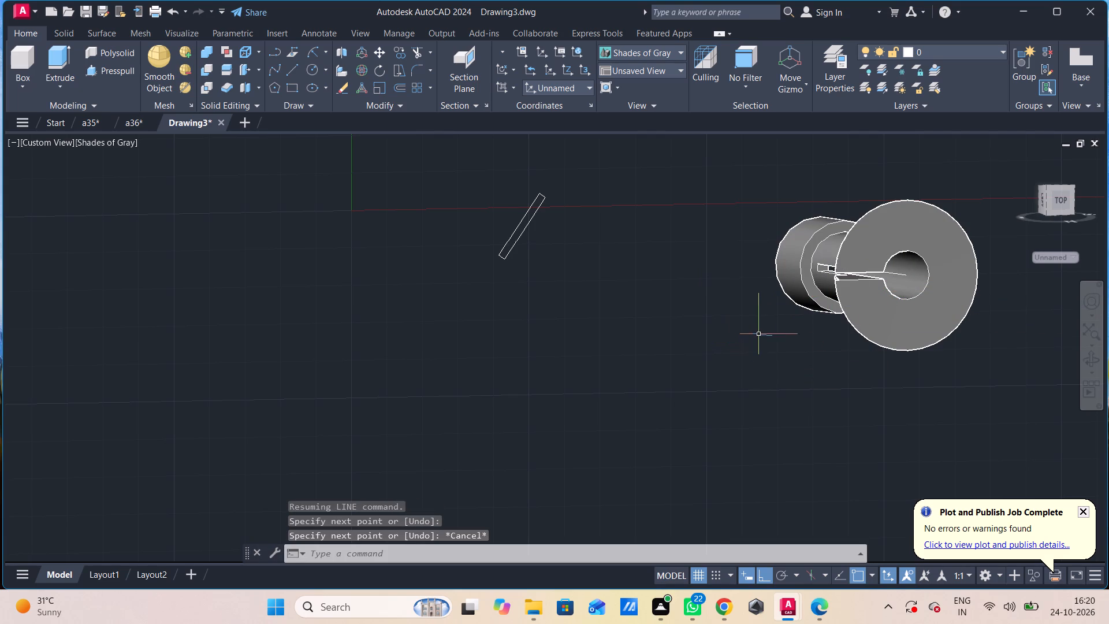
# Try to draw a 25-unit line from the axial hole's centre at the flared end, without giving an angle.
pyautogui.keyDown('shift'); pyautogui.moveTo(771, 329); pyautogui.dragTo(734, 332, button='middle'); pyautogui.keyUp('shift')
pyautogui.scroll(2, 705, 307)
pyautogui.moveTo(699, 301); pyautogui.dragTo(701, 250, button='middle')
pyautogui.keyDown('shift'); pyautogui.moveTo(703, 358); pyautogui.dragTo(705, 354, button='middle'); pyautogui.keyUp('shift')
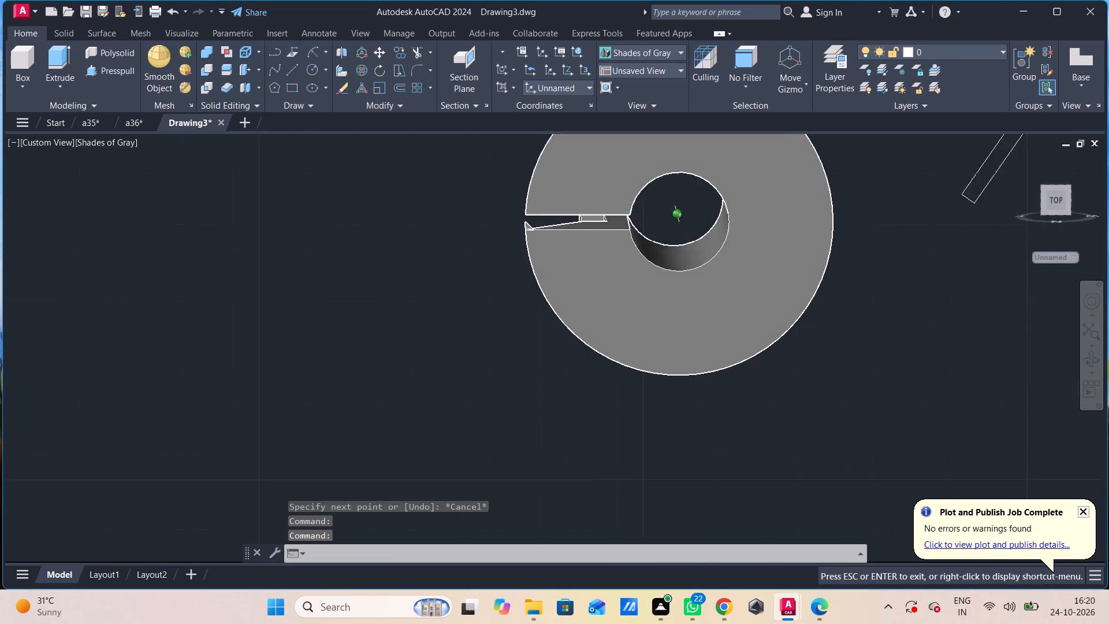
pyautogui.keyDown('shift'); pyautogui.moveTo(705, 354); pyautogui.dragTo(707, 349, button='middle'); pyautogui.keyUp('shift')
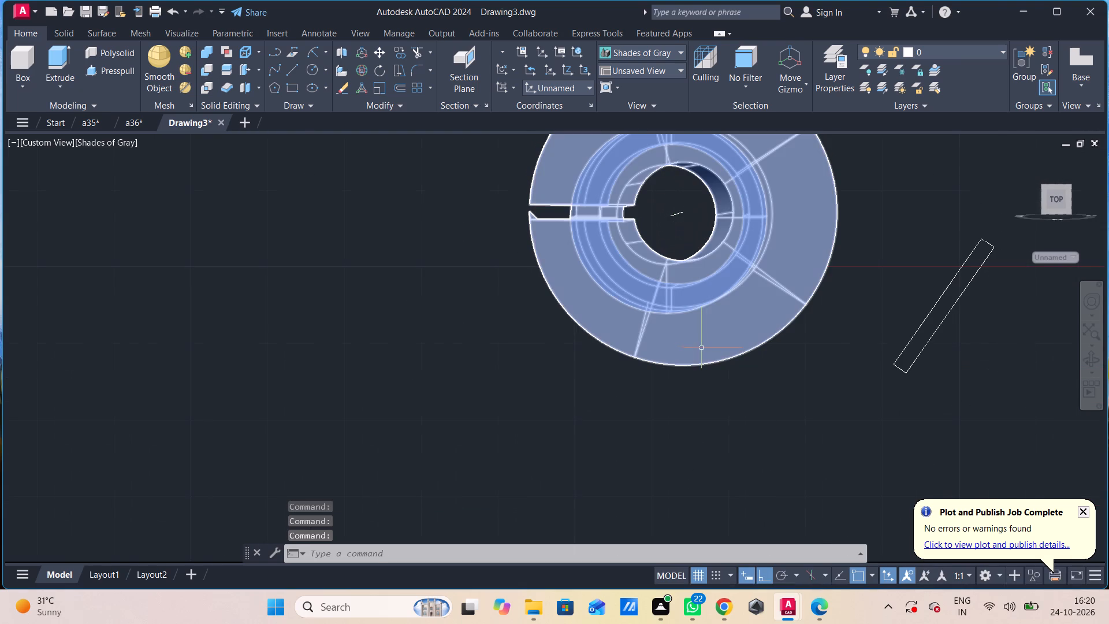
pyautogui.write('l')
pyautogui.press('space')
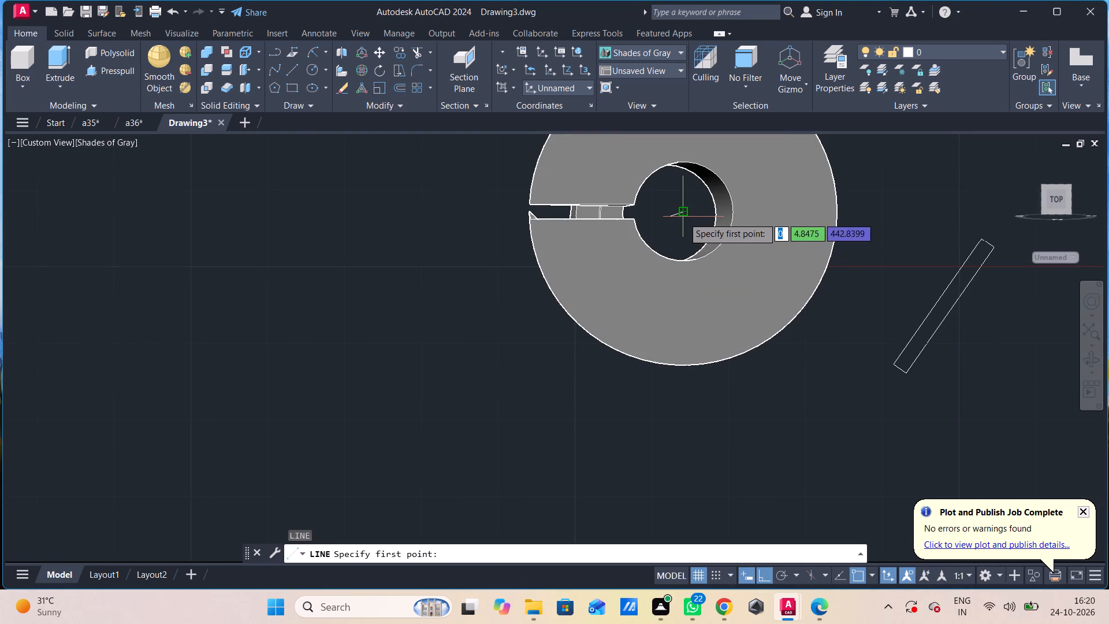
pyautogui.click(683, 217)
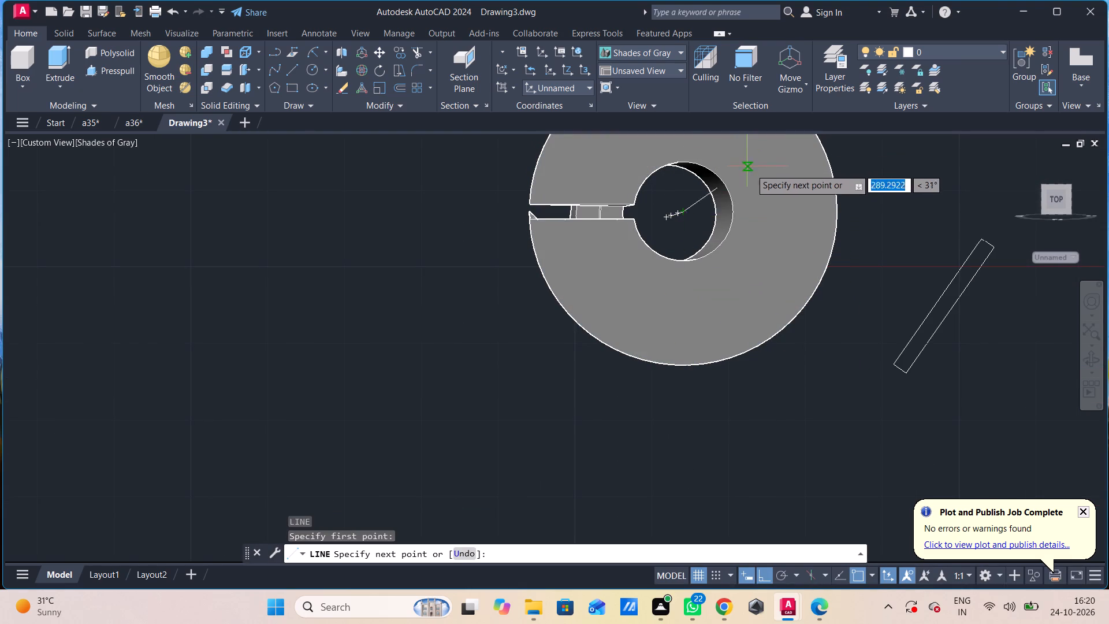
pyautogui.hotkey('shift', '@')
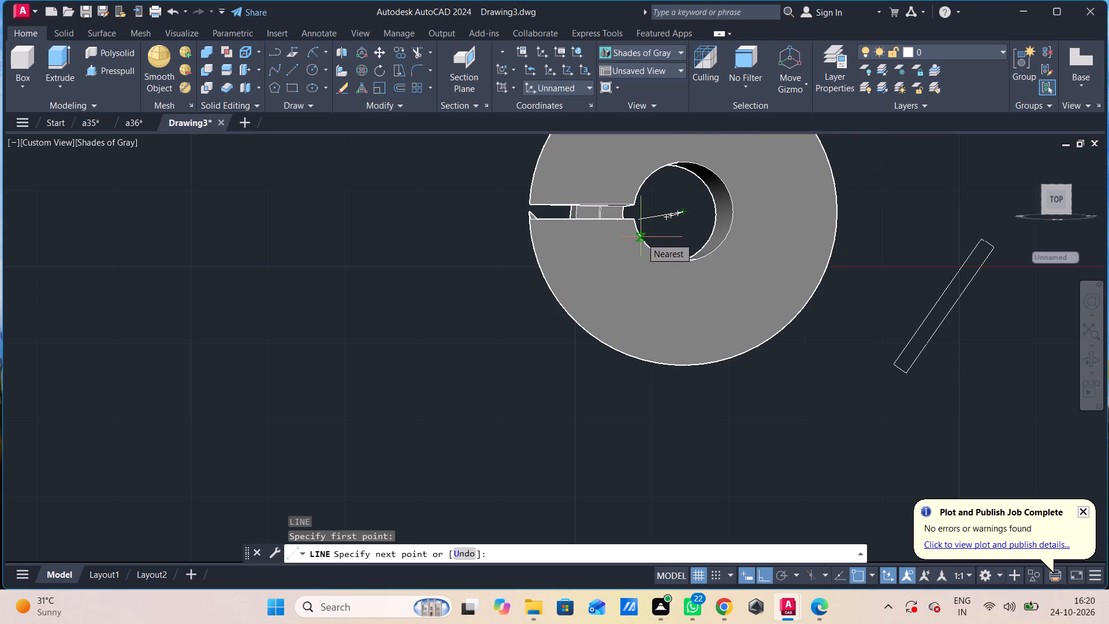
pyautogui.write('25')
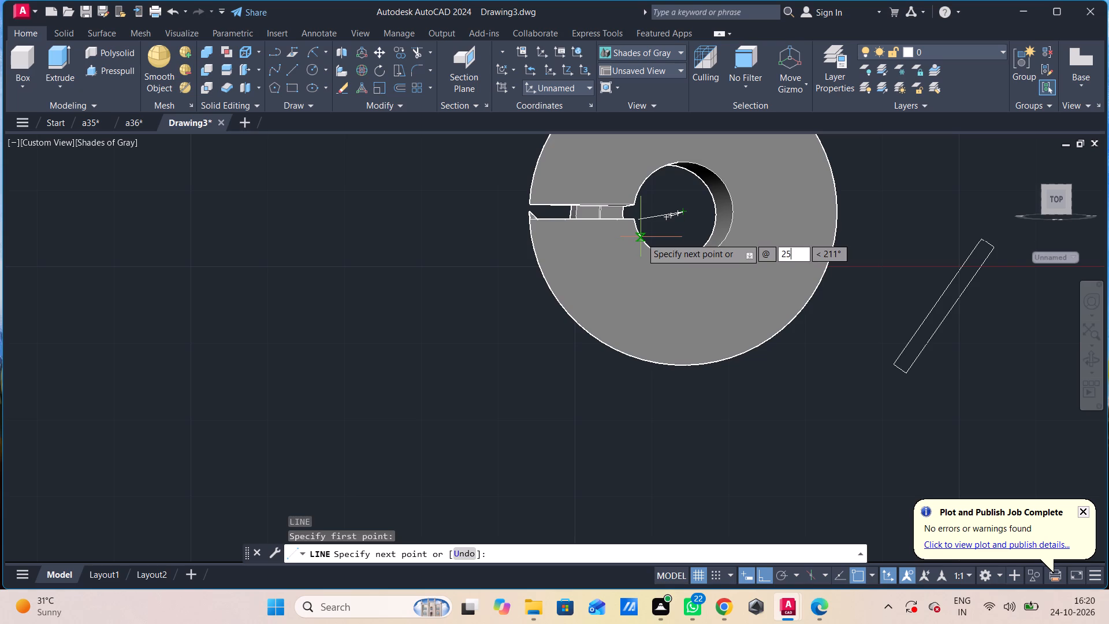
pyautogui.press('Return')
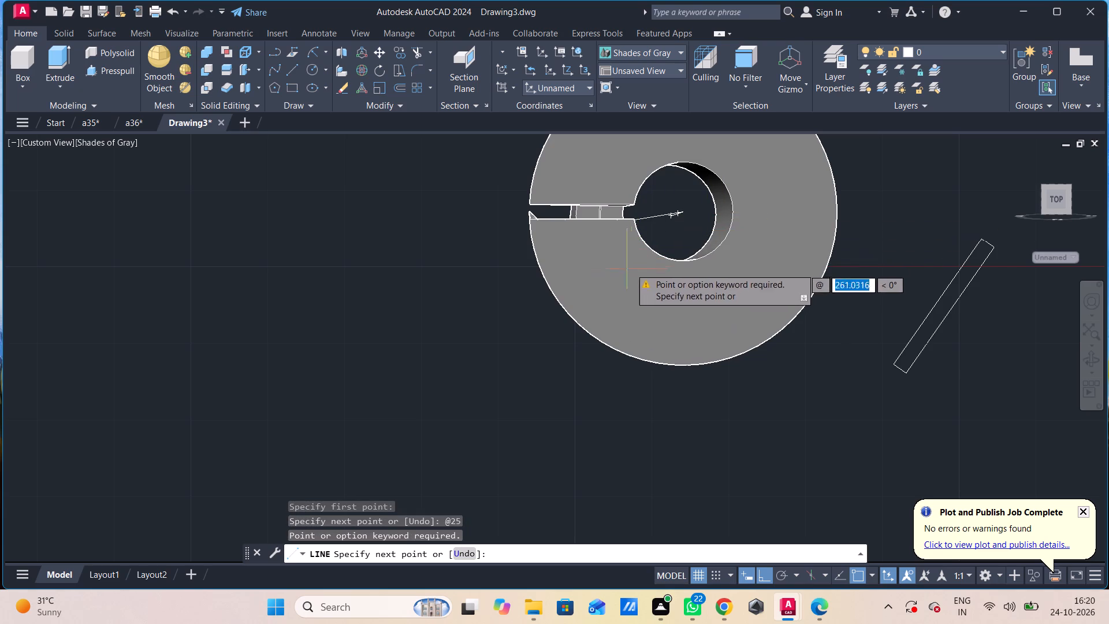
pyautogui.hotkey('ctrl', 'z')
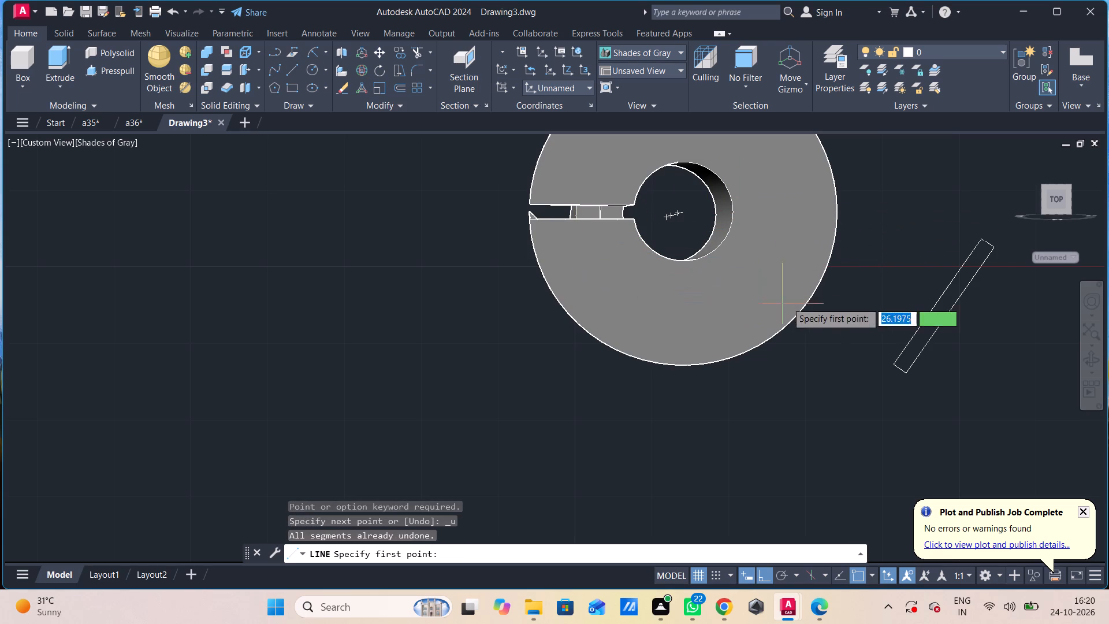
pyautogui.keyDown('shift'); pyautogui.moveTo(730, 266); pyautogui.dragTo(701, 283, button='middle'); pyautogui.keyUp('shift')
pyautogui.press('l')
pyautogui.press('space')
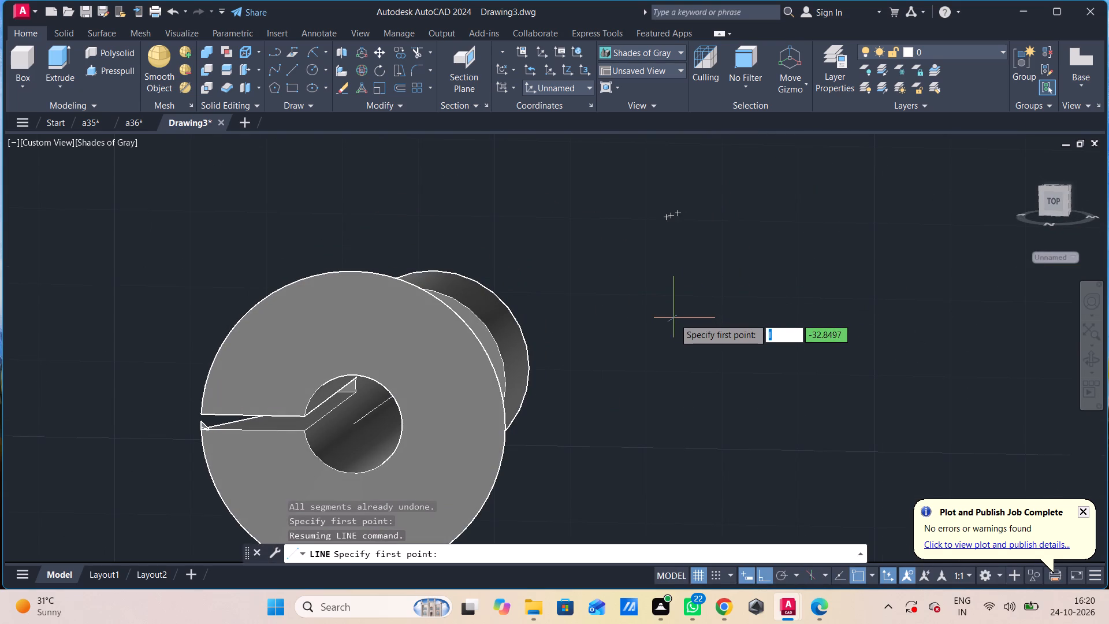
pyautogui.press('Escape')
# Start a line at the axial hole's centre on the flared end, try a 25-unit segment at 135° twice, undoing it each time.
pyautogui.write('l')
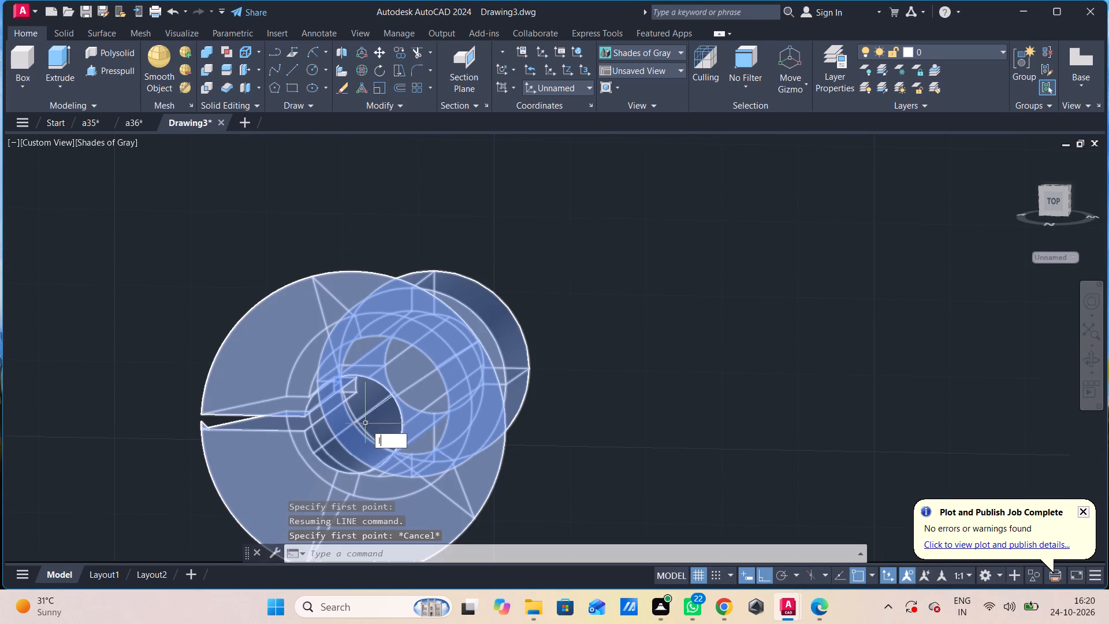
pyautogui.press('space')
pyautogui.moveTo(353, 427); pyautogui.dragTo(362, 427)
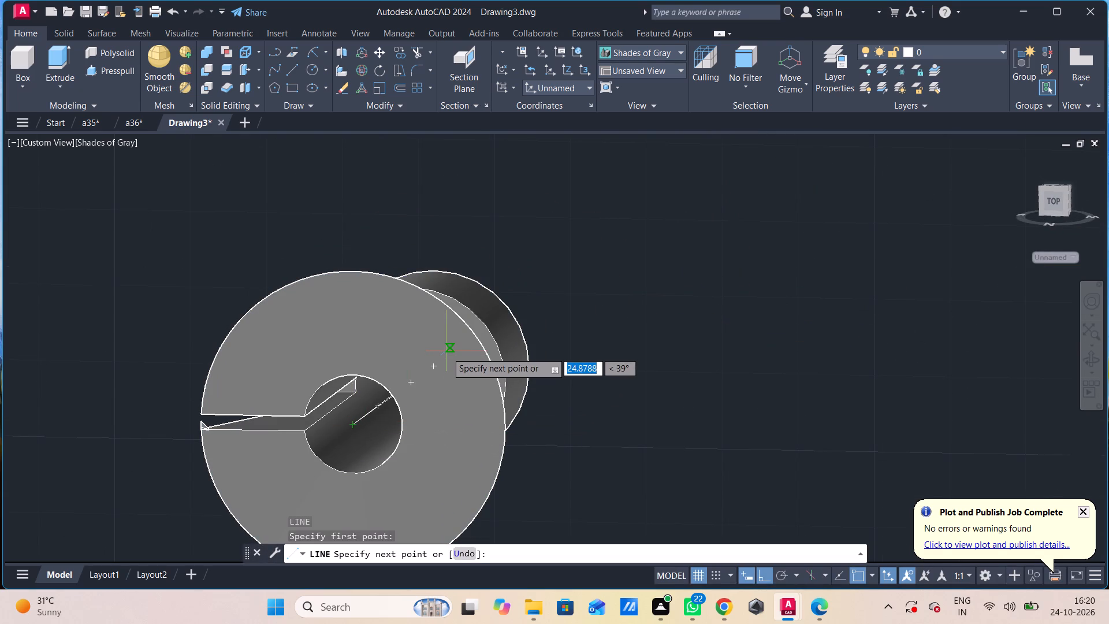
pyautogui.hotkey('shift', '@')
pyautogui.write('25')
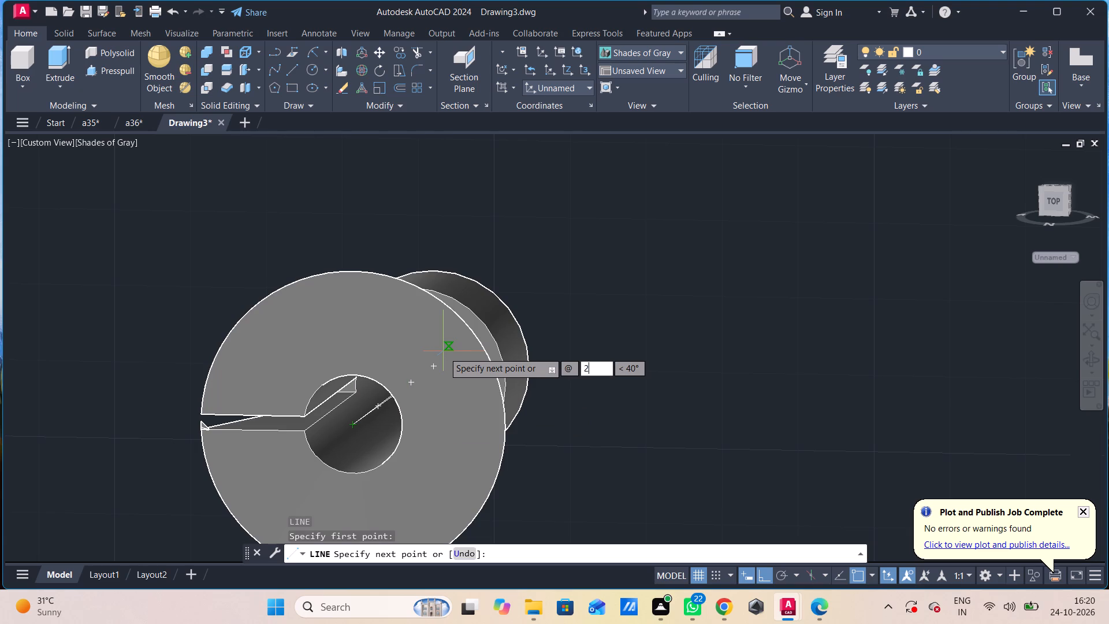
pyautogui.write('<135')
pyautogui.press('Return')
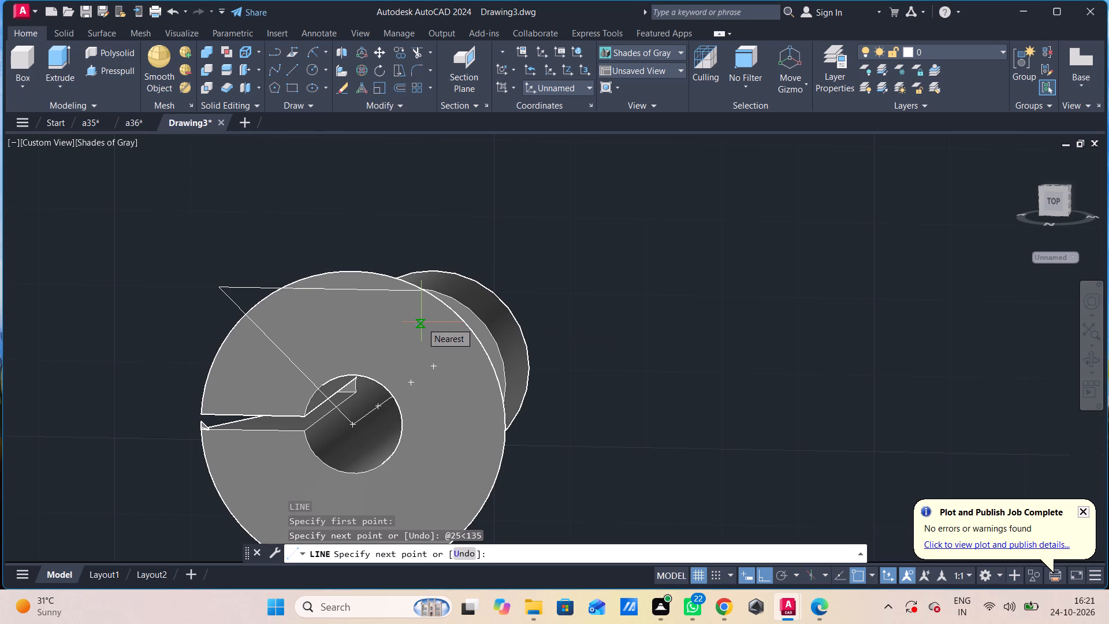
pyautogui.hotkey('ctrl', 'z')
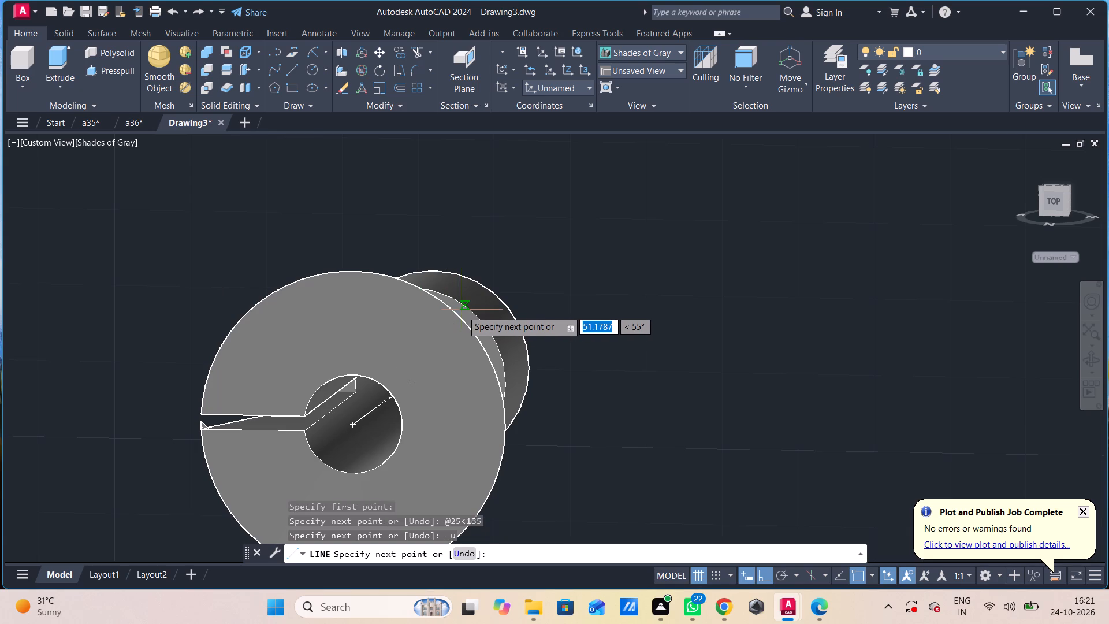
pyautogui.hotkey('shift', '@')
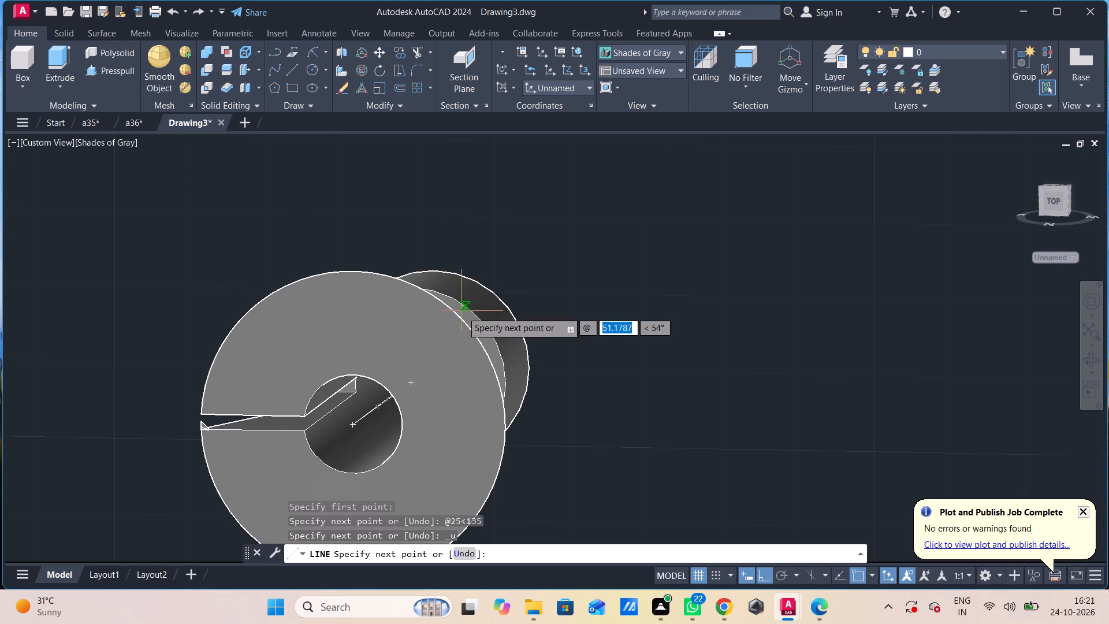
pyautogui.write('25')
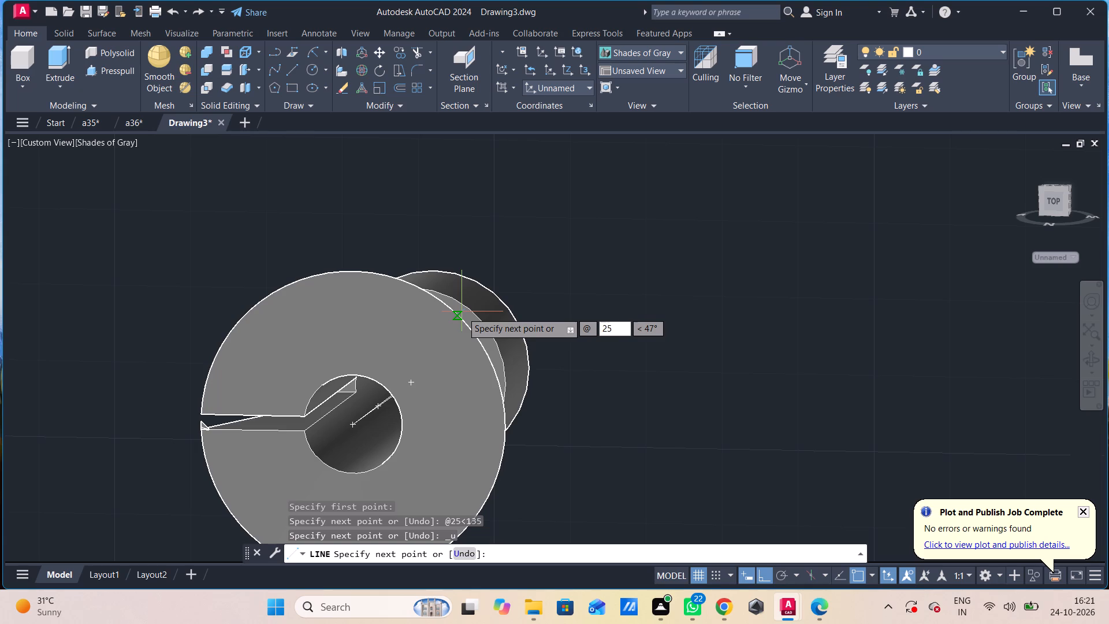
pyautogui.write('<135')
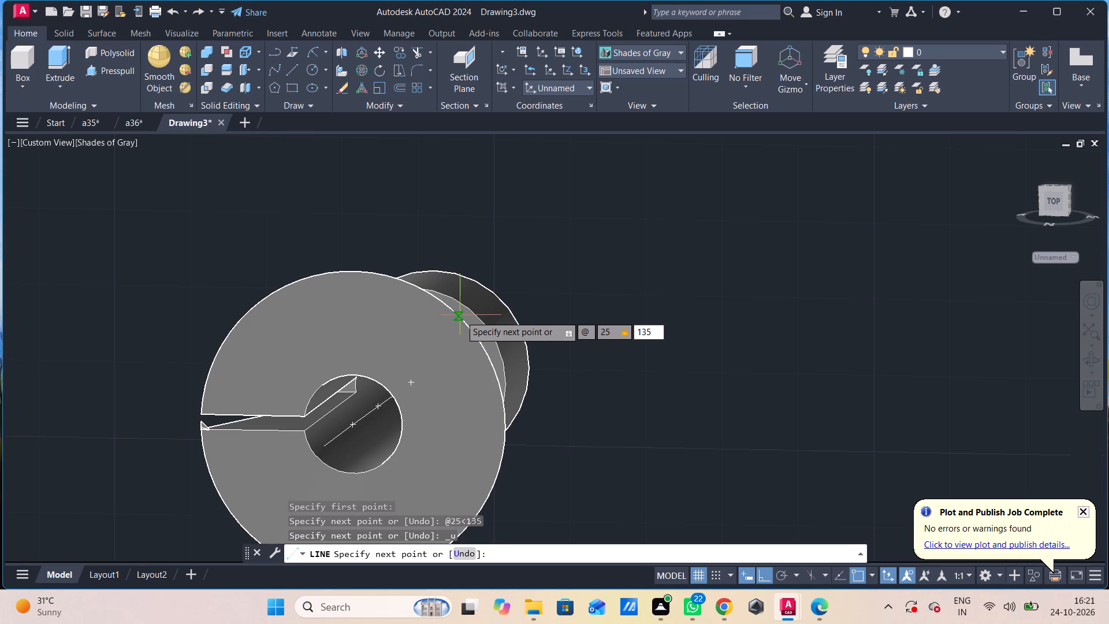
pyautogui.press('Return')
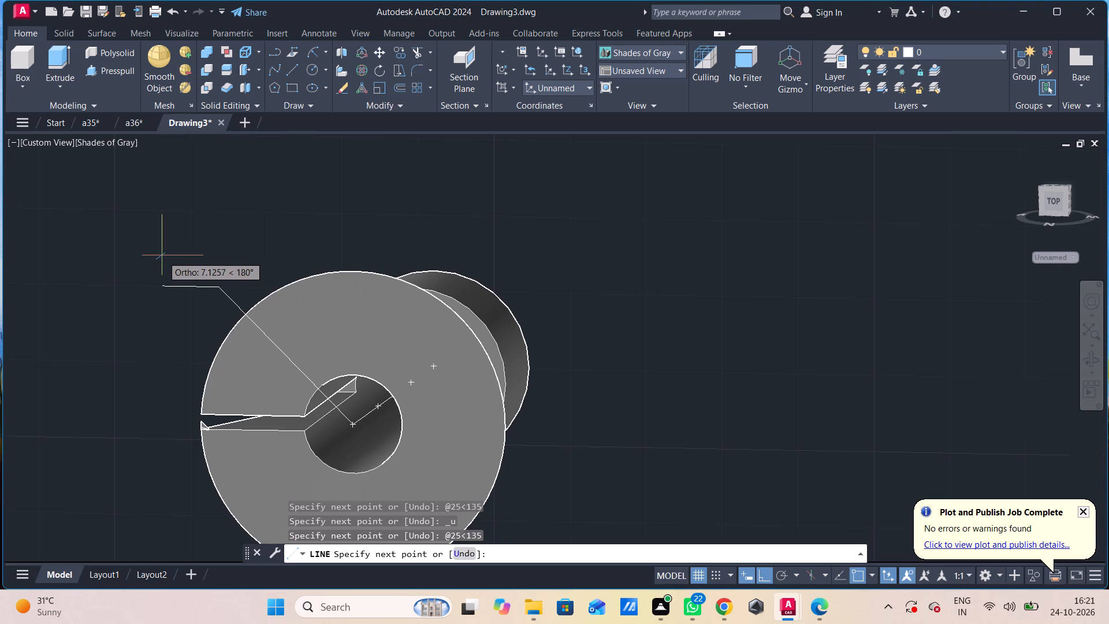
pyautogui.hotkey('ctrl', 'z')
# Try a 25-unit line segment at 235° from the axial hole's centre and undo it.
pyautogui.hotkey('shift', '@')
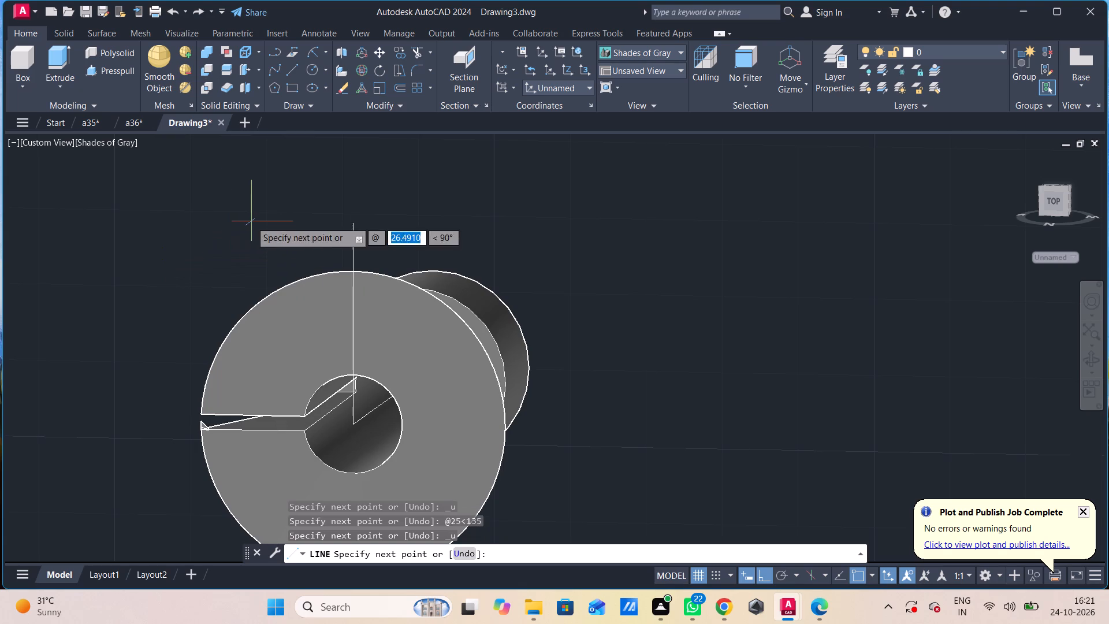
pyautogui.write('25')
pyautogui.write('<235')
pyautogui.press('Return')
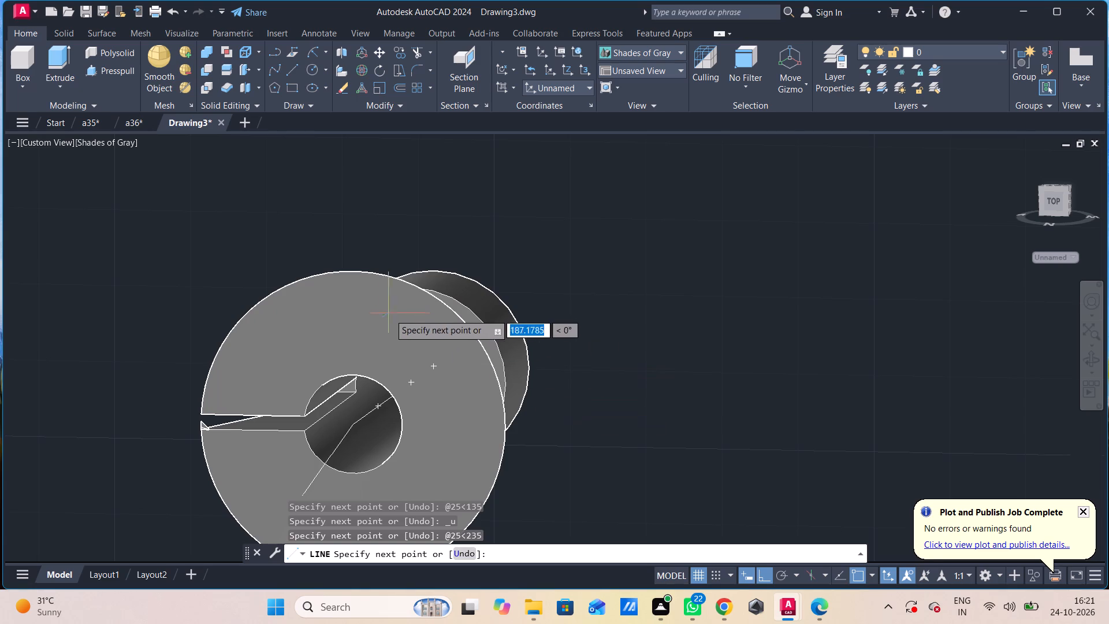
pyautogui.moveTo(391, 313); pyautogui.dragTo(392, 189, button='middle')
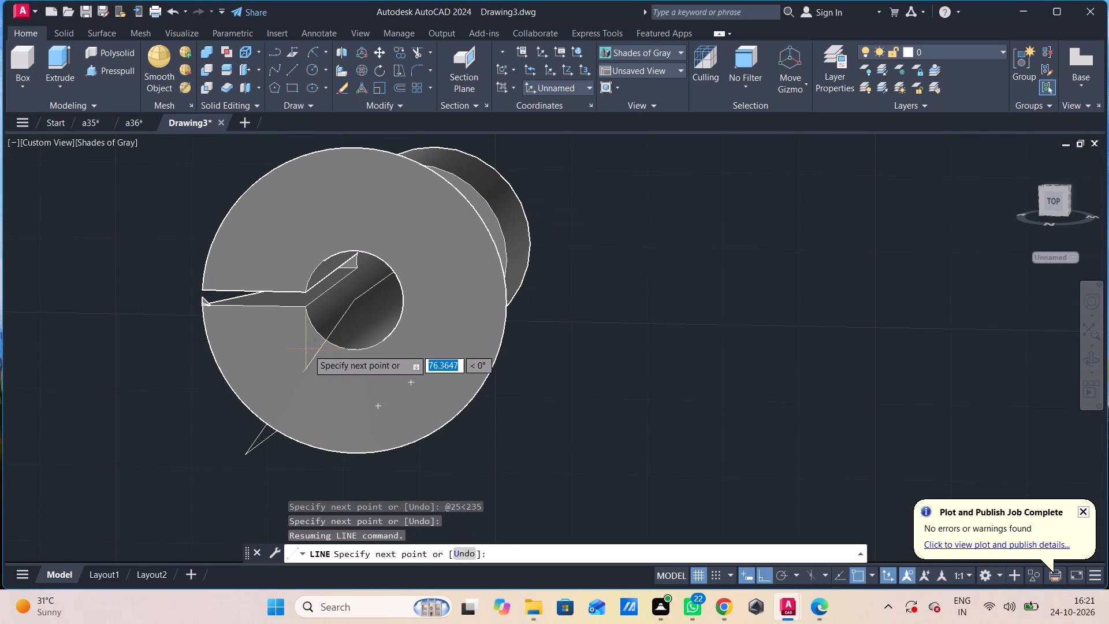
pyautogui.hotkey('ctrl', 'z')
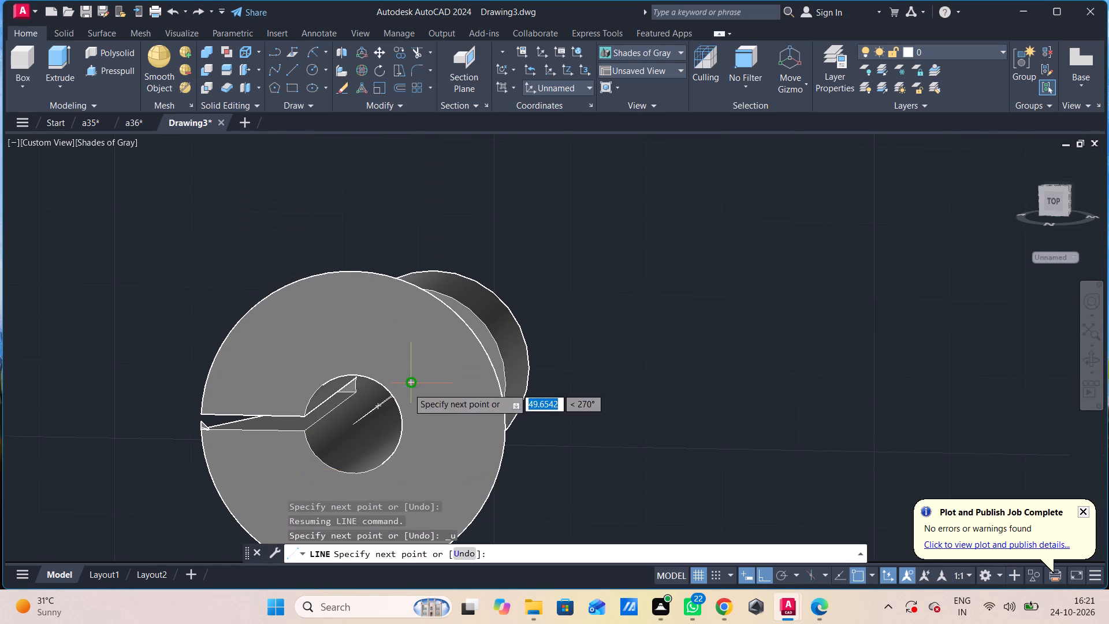
# Draw a 25-unit line at 55° from the axial hole's centre on the flared end's face.
pyautogui.moveTo(423, 382); pyautogui.dragTo(460, 321, button='middle')
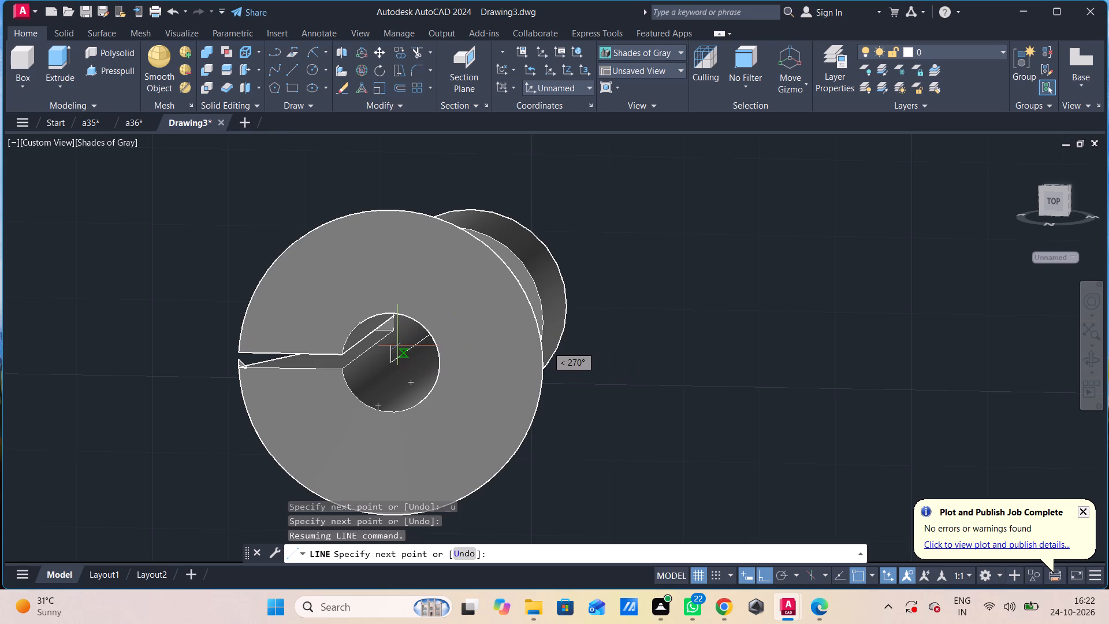
pyautogui.hotkey('shift', '@')
pyautogui.write('25')
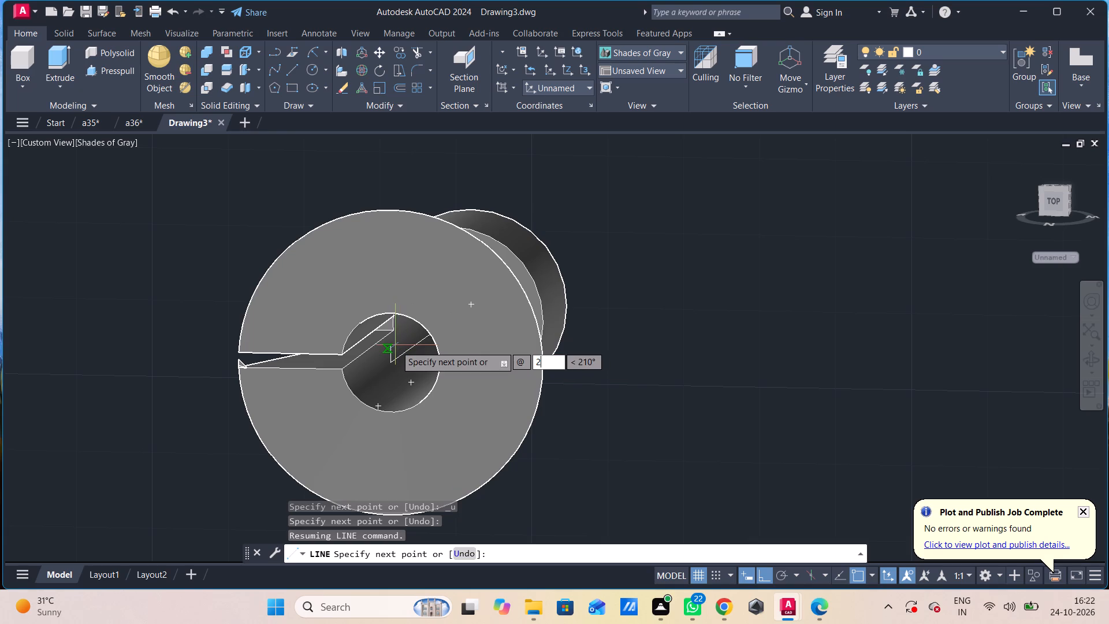
pyautogui.press('Return')
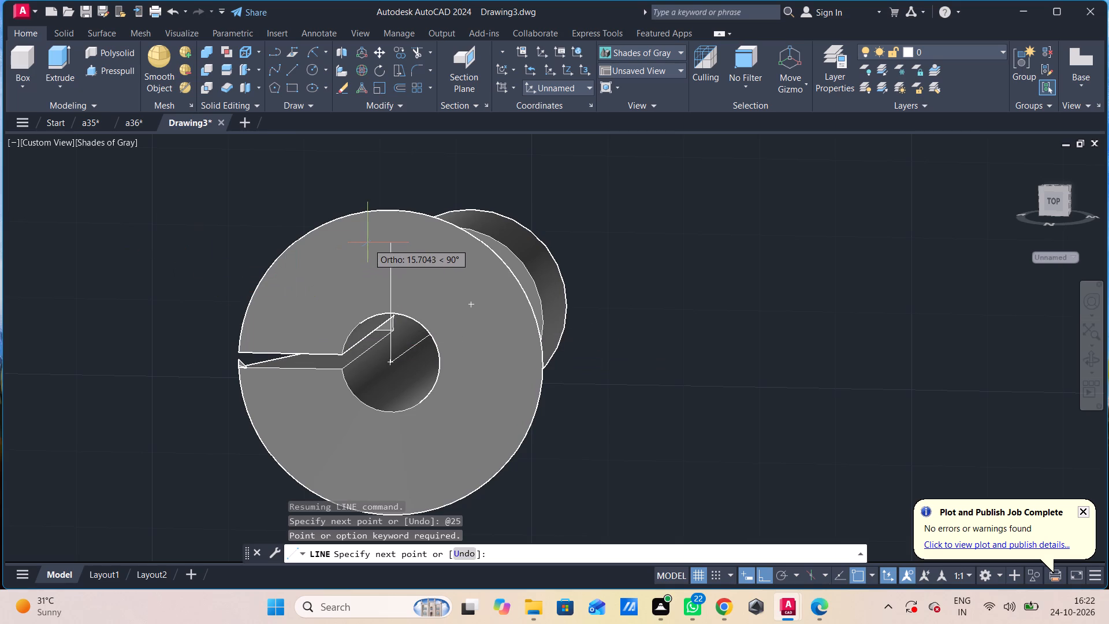
pyautogui.hotkey('shift', '@')
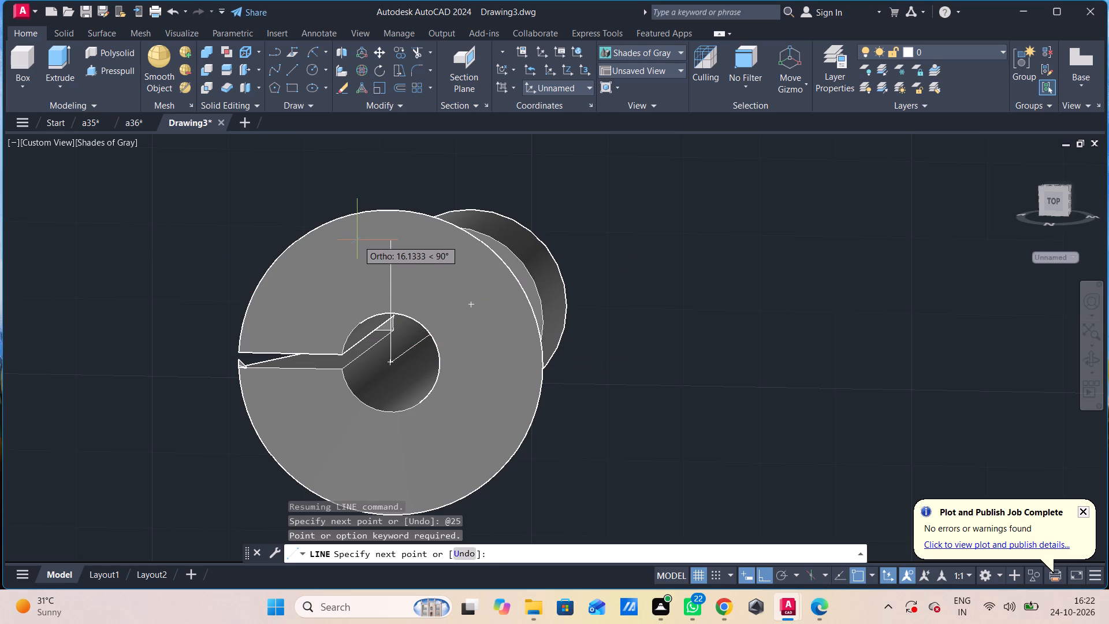
pyautogui.write('25')
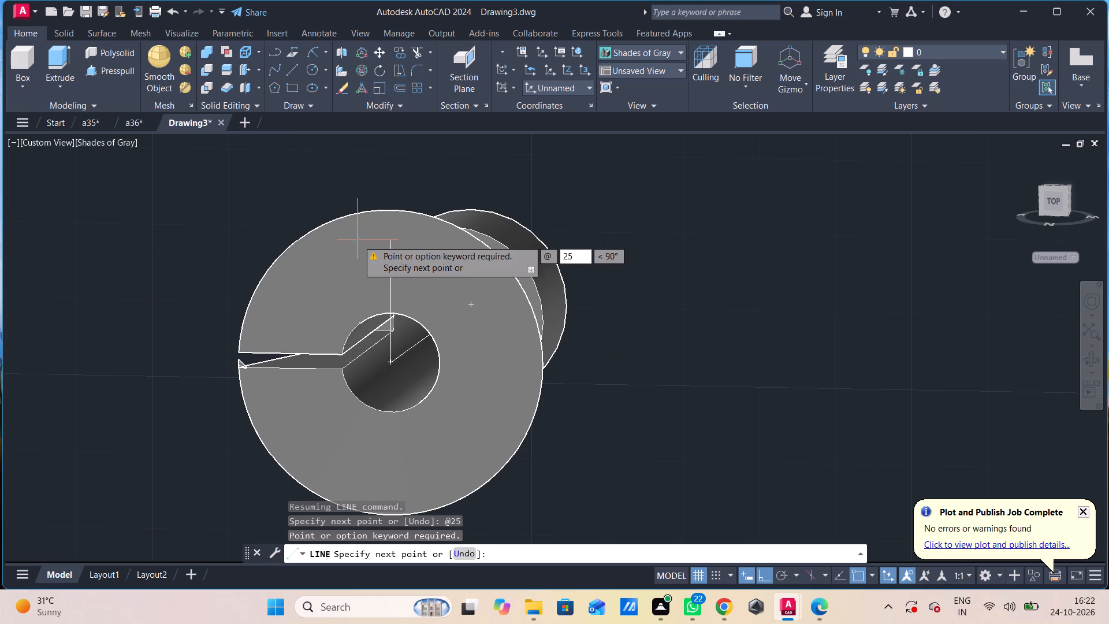
pyautogui.hotkey('shift', '>')
pyautogui.press('Return')
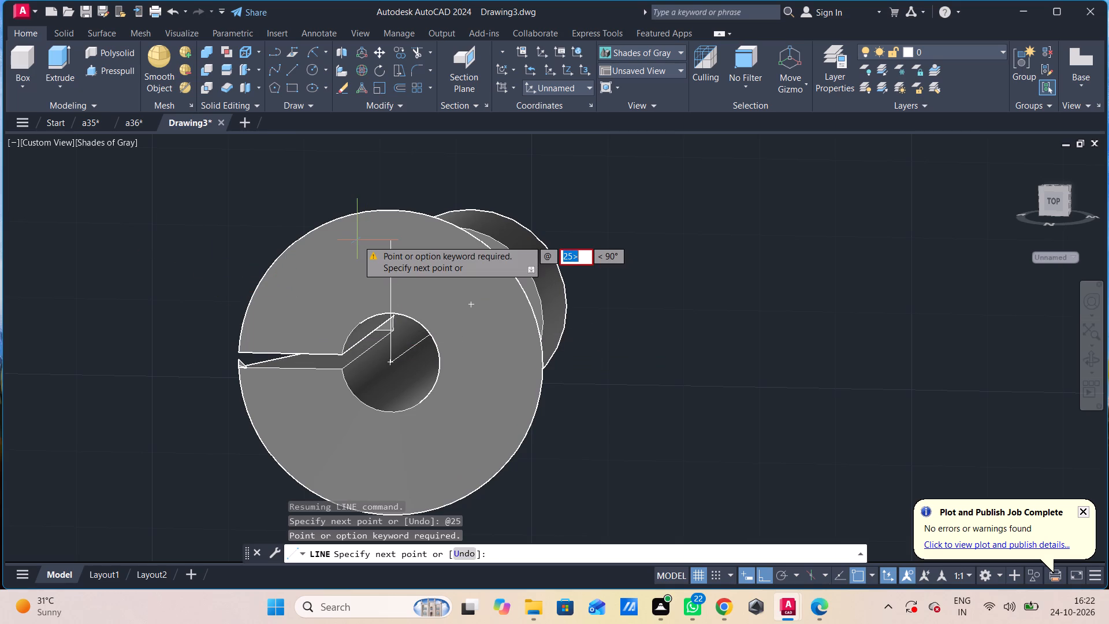
pyautogui.press('BackSpace')
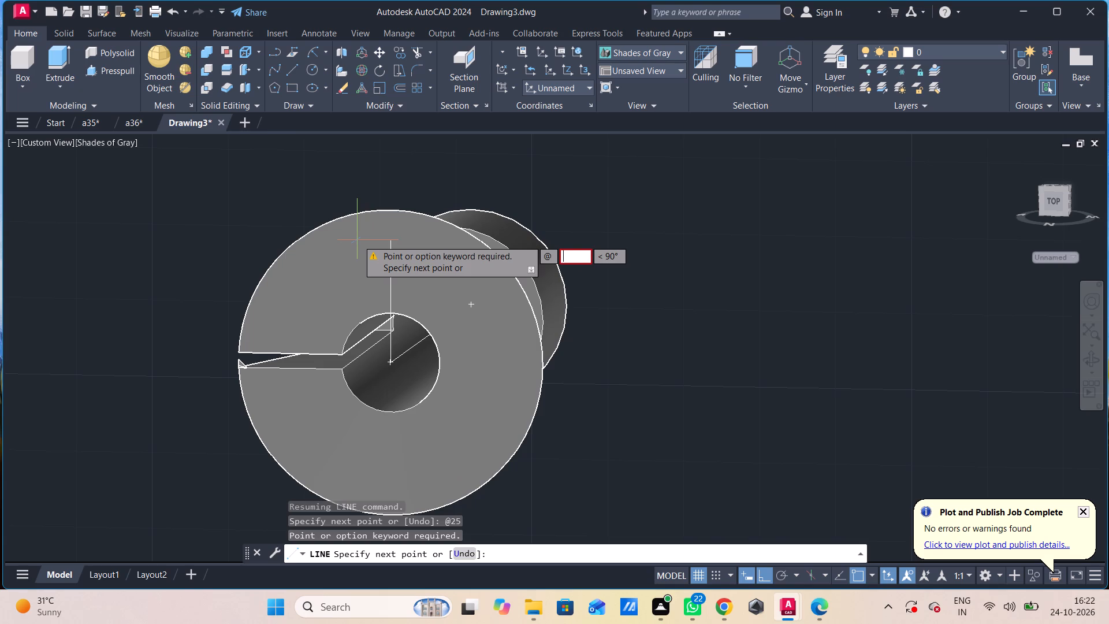
pyautogui.write('25')
pyautogui.press('shift+less')
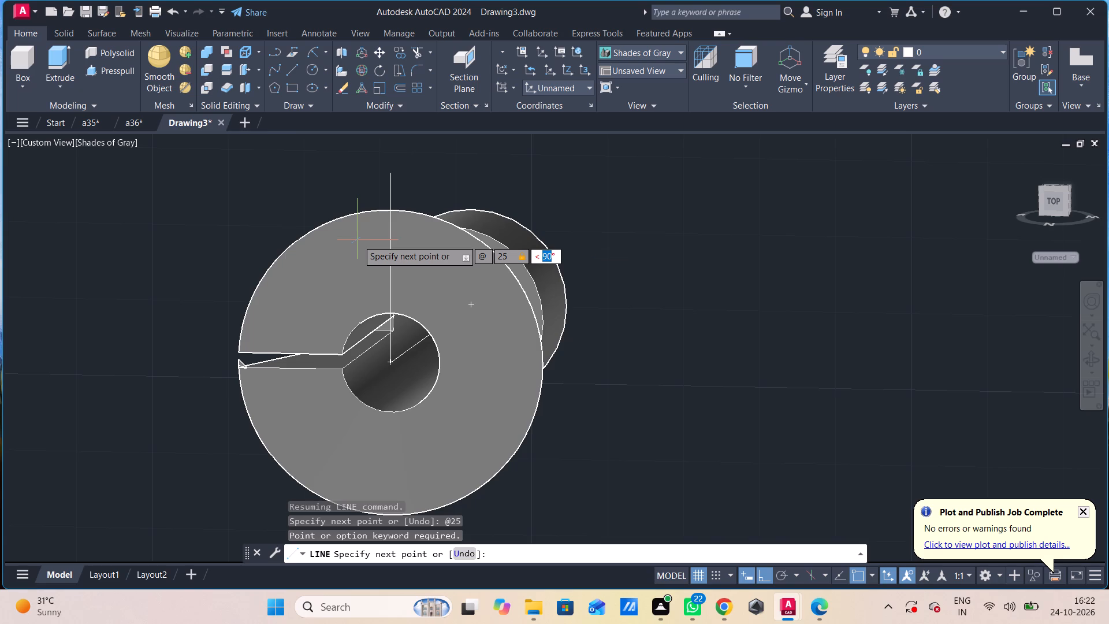
pyautogui.write('55')
pyautogui.press('Return')
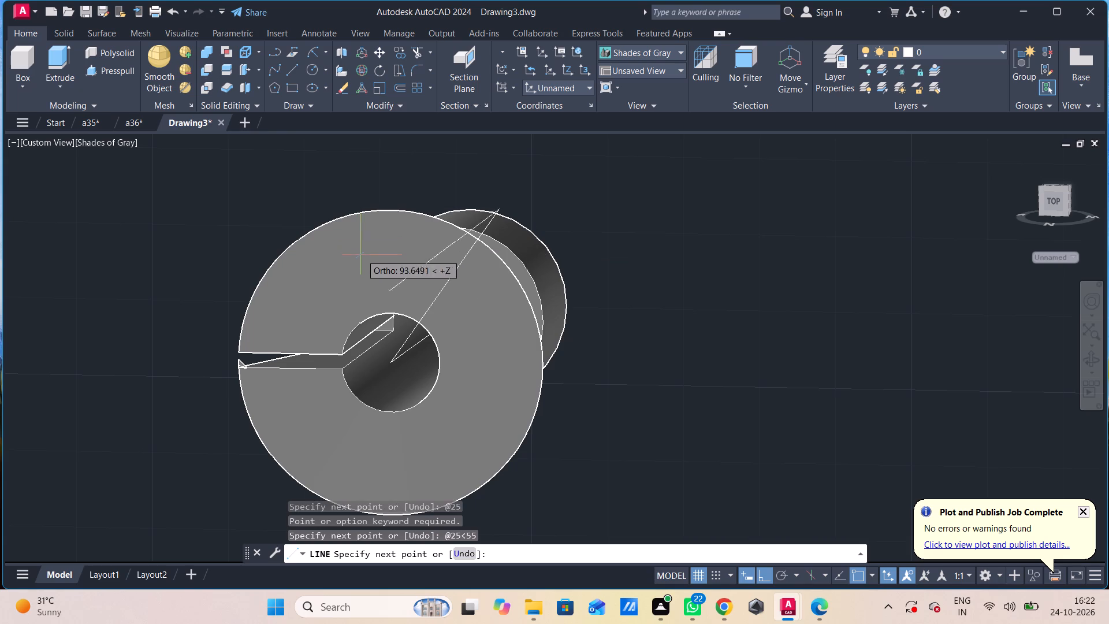
pyautogui.press('Escape')
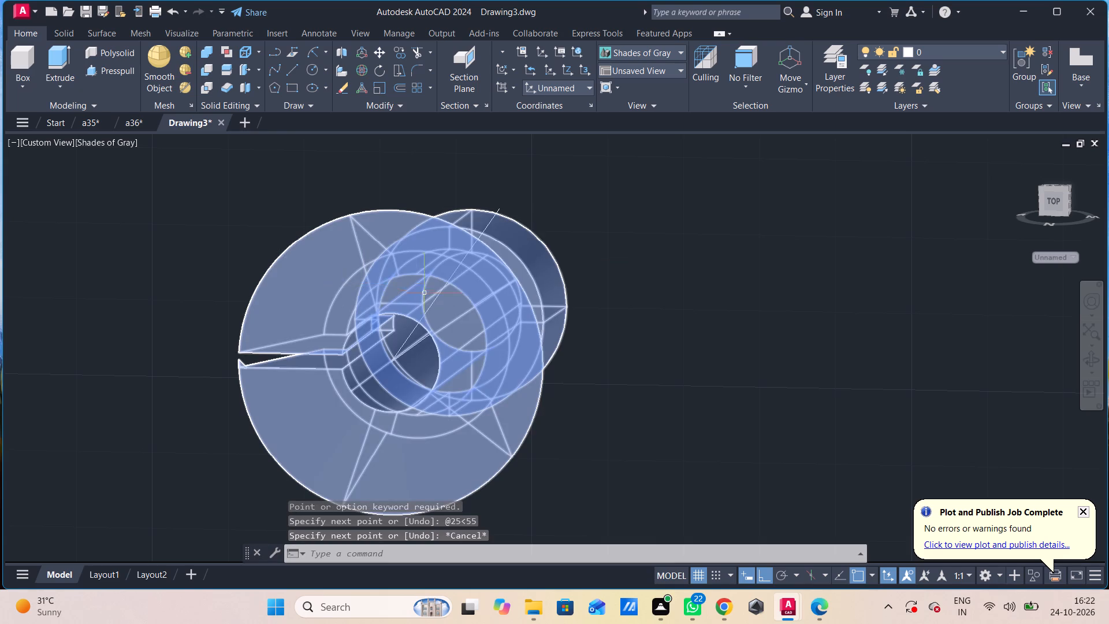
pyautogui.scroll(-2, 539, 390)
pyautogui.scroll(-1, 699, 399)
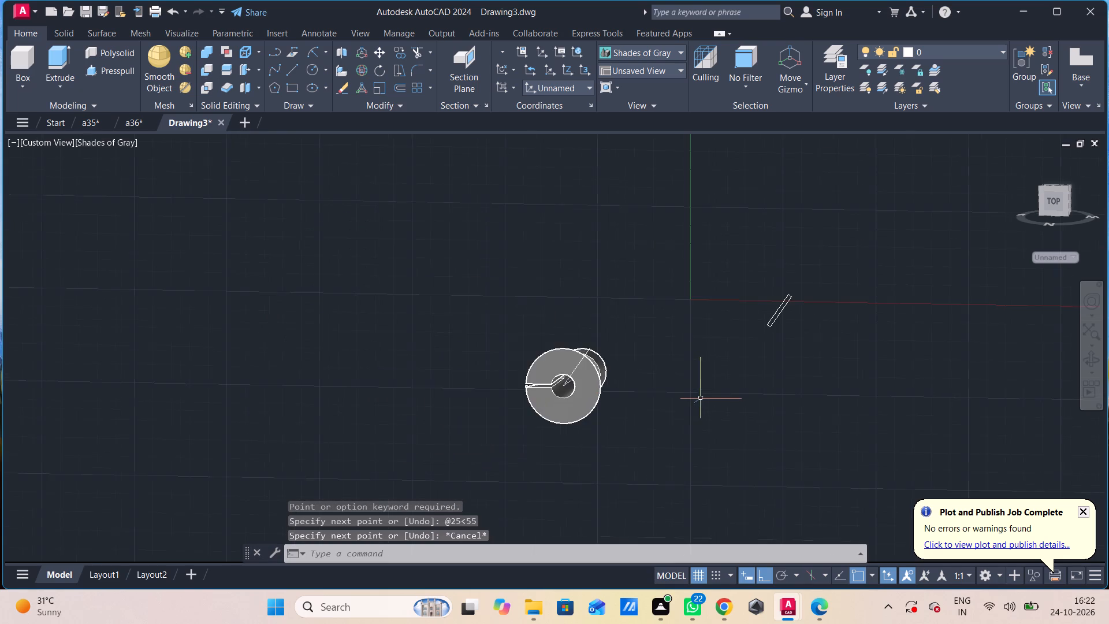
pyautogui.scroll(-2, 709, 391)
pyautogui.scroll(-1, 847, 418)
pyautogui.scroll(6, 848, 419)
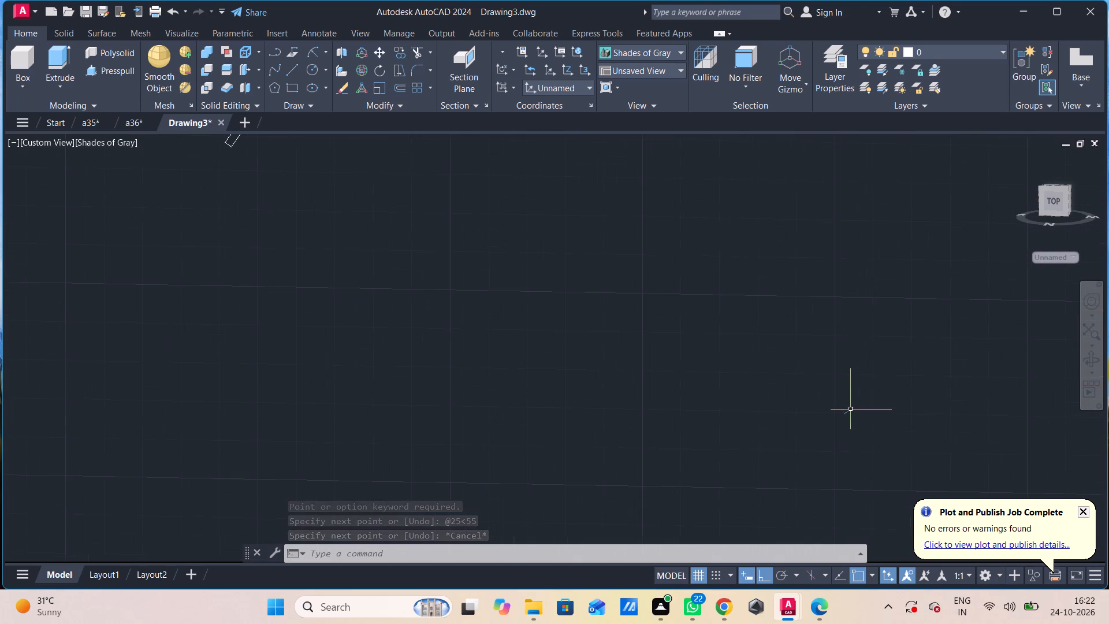
# Presspull the slanted 2-unit-wide slot rectangle beside the part by 44 units into a solid bar.
pyautogui.middleClick(851, 410)
pyautogui.scroll(-2, 851, 410)
pyautogui.scroll(2, 661, 314)
pyautogui.click(122, 72)
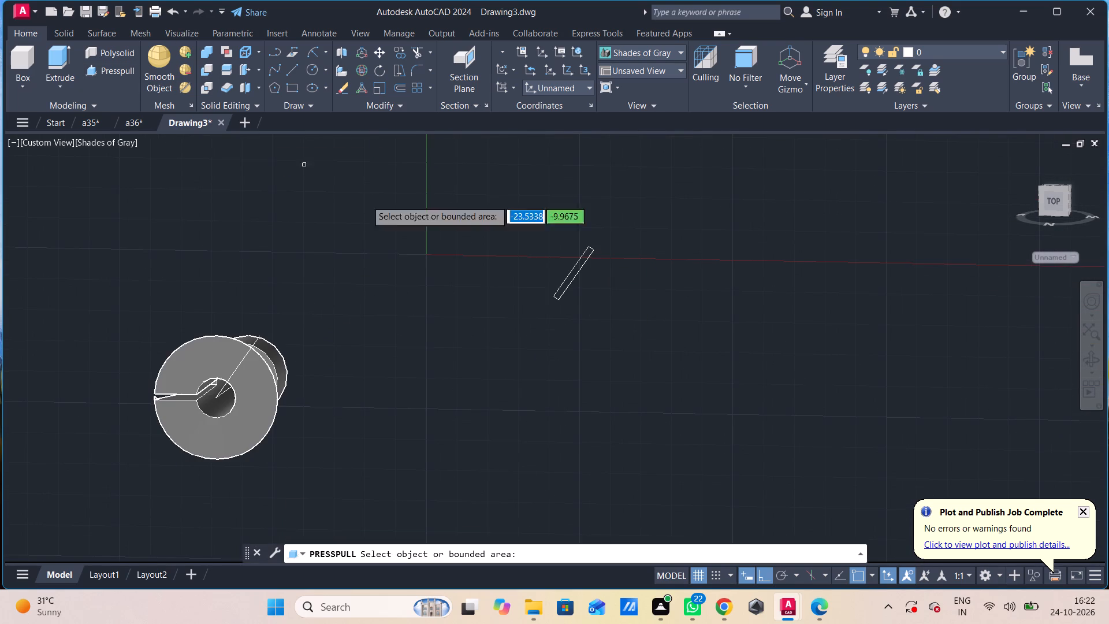
pyautogui.click(570, 278)
pyautogui.write('44')
pyautogui.press('Return')
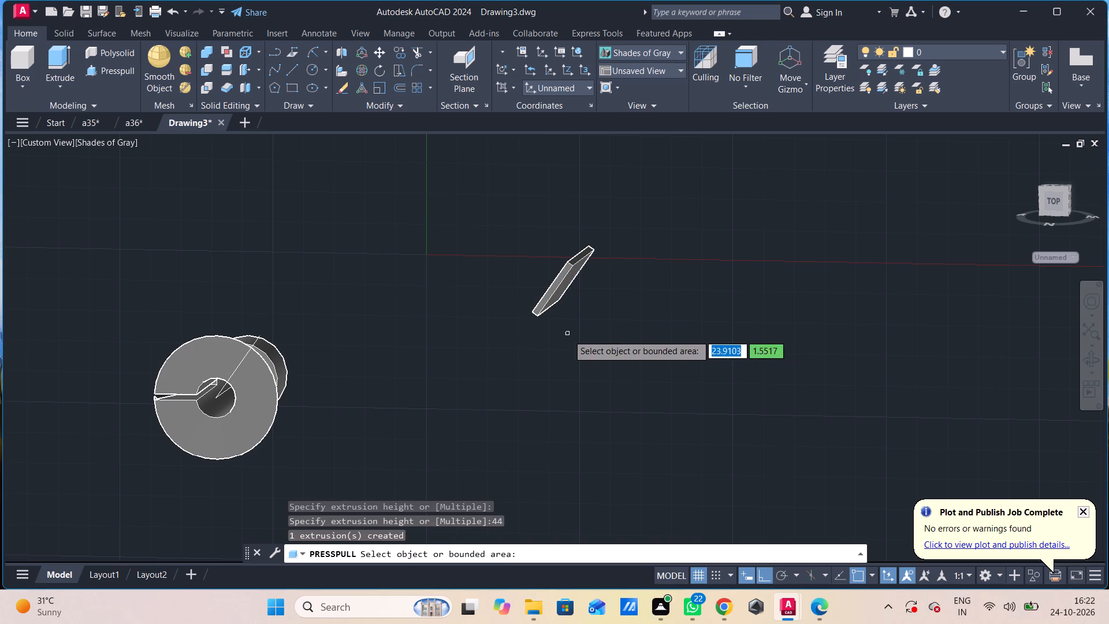
pyautogui.scroll(2, 538, 281)
pyautogui.click(549, 323)
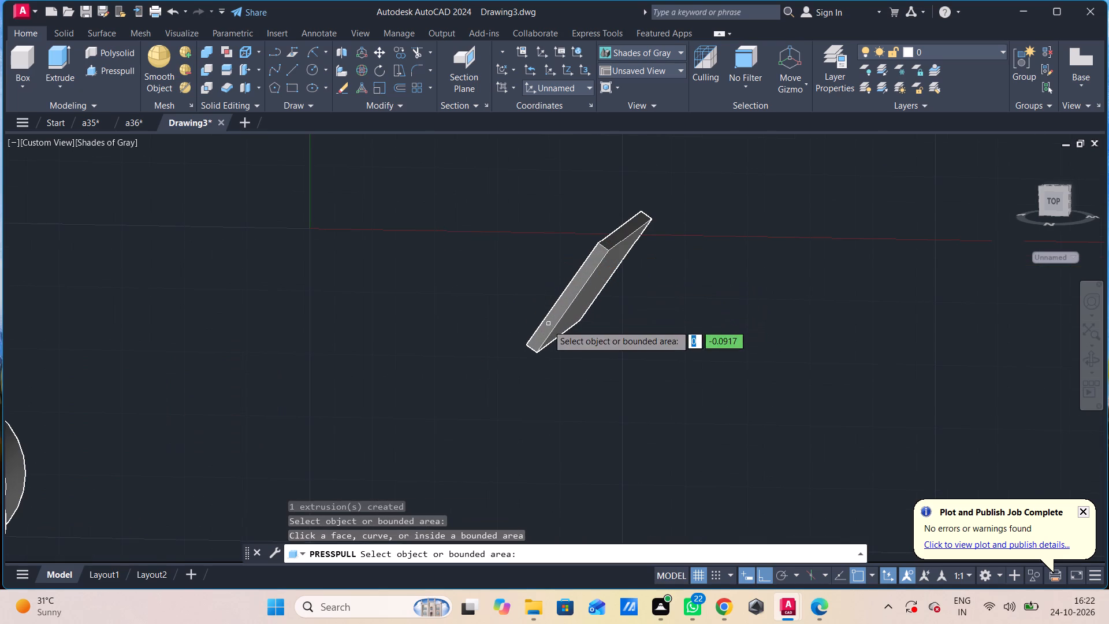
pyautogui.press('Escape')
# Move the slanted bar from the midpoint of its lower short edge to the axial hole's centre on the flared face.
pyautogui.click(533, 335)
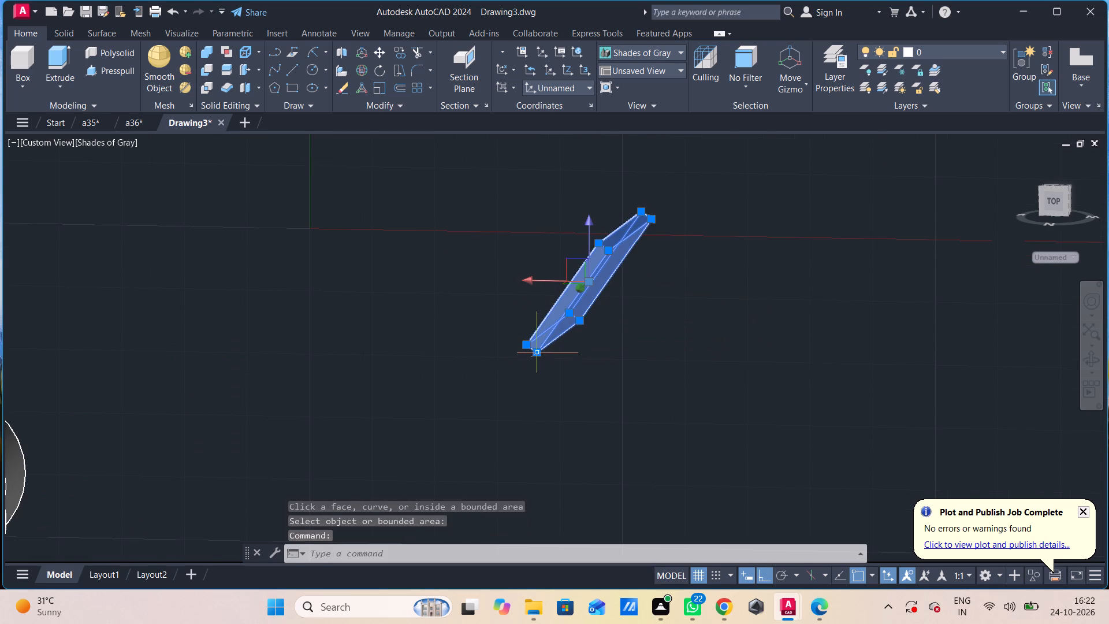
pyautogui.scroll(4, 537, 351)
pyautogui.write('m')
pyautogui.press('space')
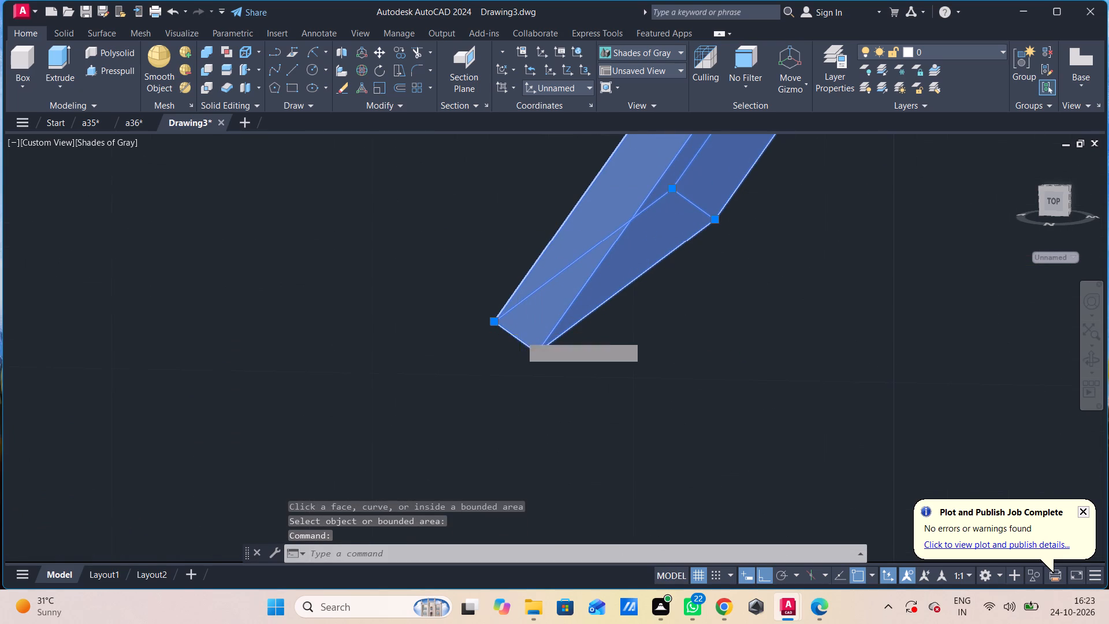
pyautogui.click(518, 337)
pyautogui.scroll(-4, 426, 343)
pyautogui.moveTo(414, 344); pyautogui.dragTo(555, 308, button='middle')
pyautogui.scroll(4, 183, 411)
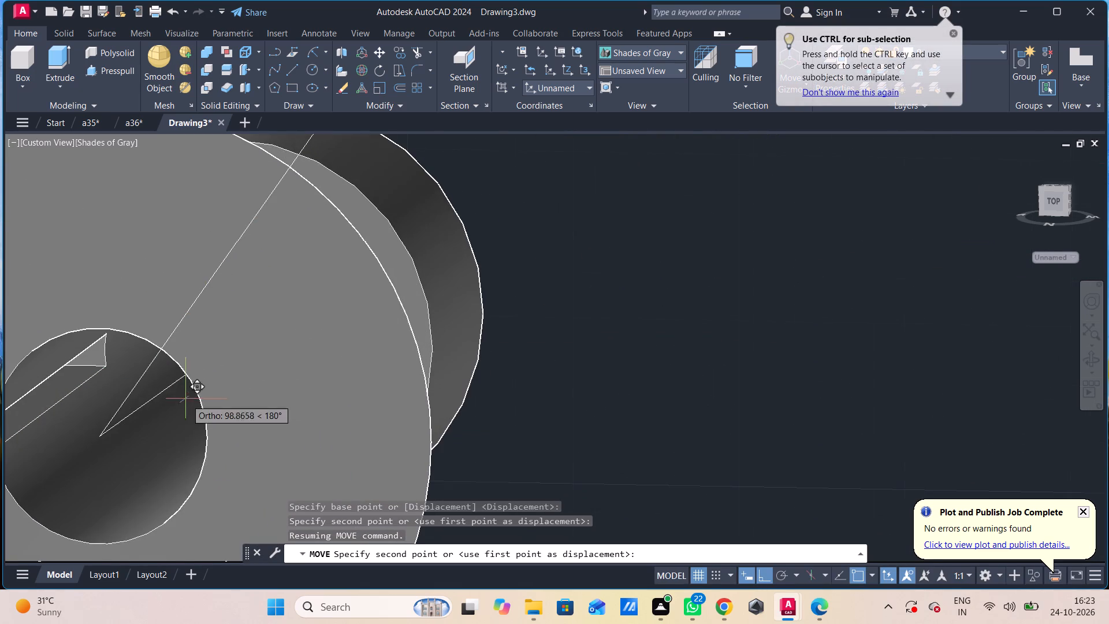
pyautogui.click(101, 441)
pyautogui.scroll(-2, 308, 435)
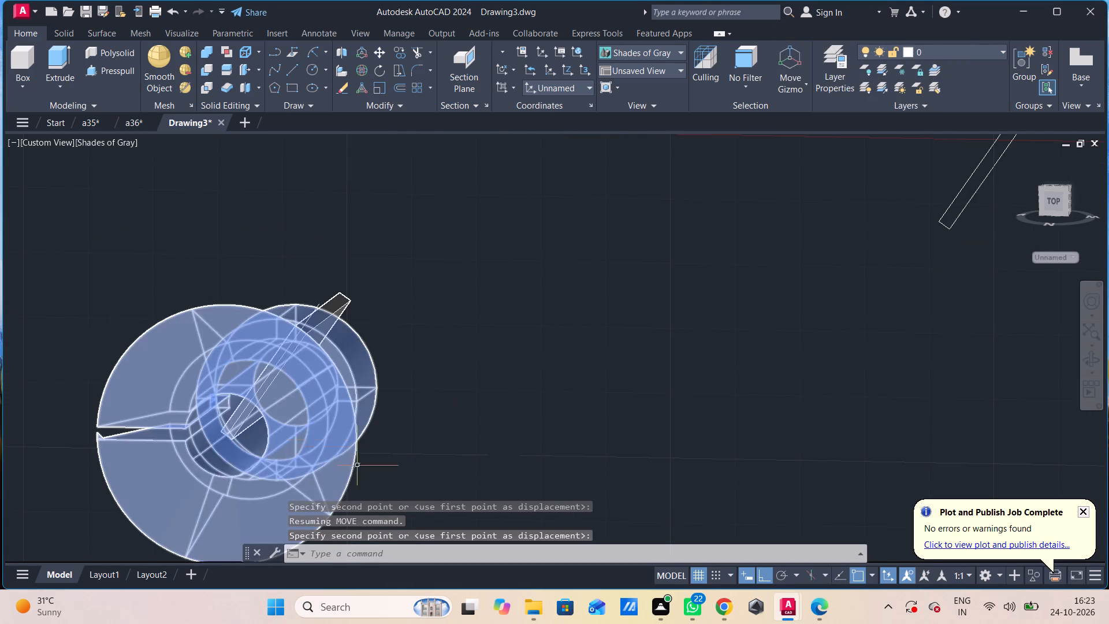
pyautogui.press('Escape')
# Subtract the slanted bar from the flared round body to cut the second slot.
pyautogui.click(312, 440)
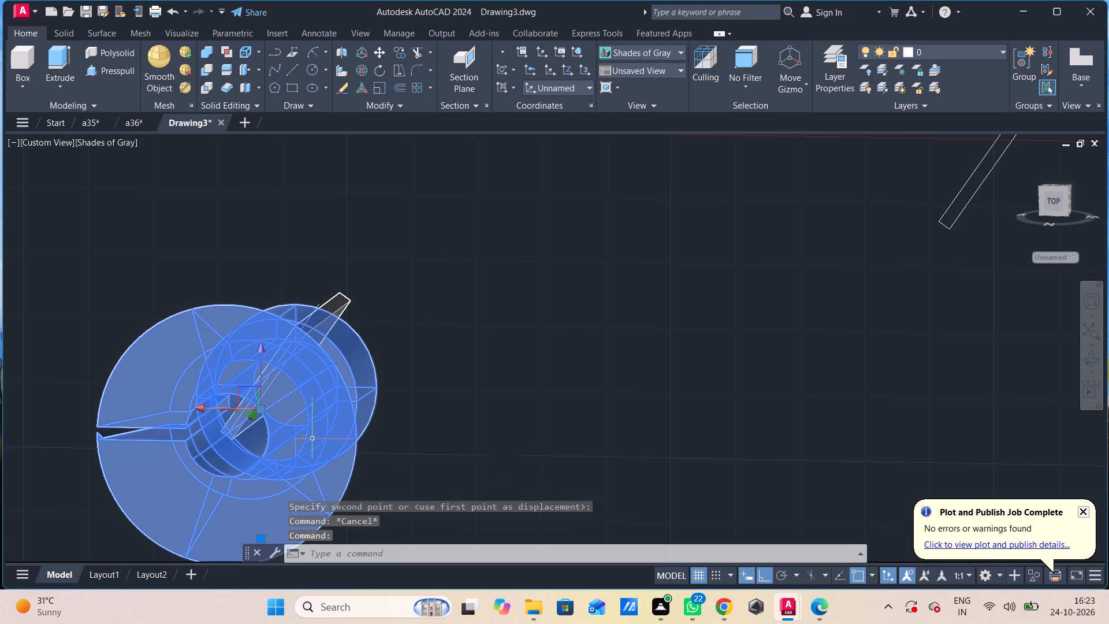
pyautogui.write('su')
pyautogui.press('b')
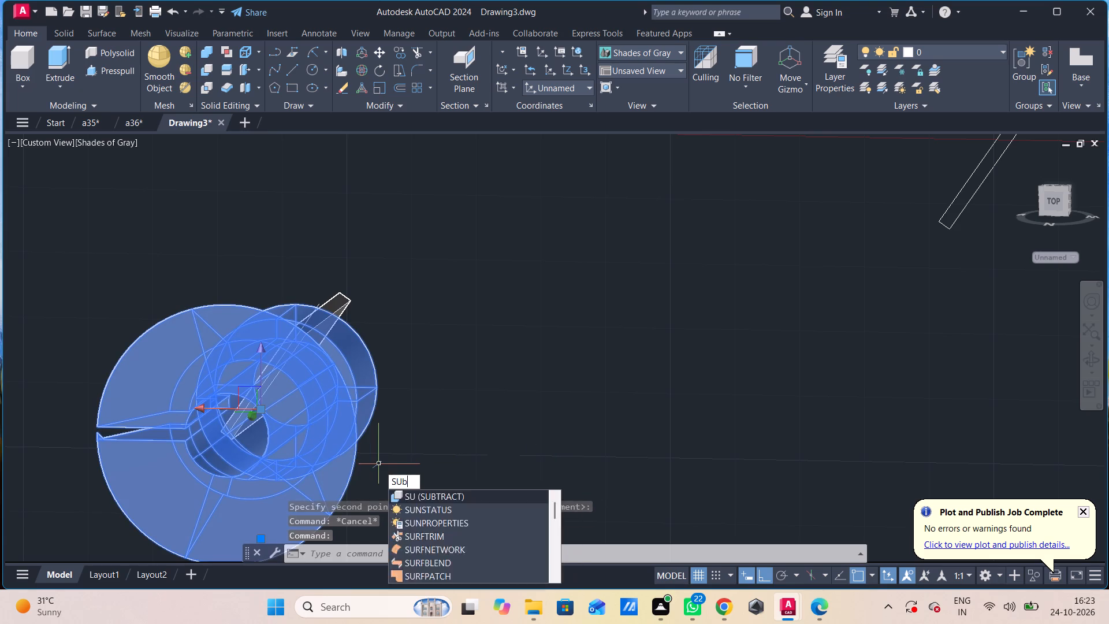
pyautogui.press('space')
pyautogui.click(338, 450)
pyautogui.press('space')
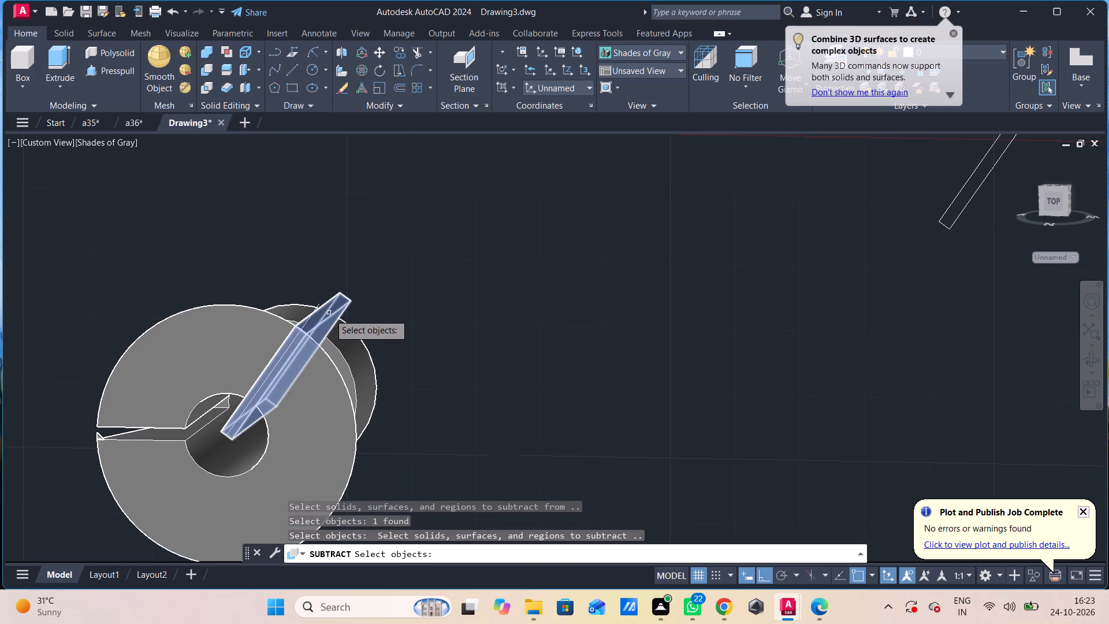
pyautogui.click(329, 313)
pyautogui.press('space')
pyautogui.press('Escape')
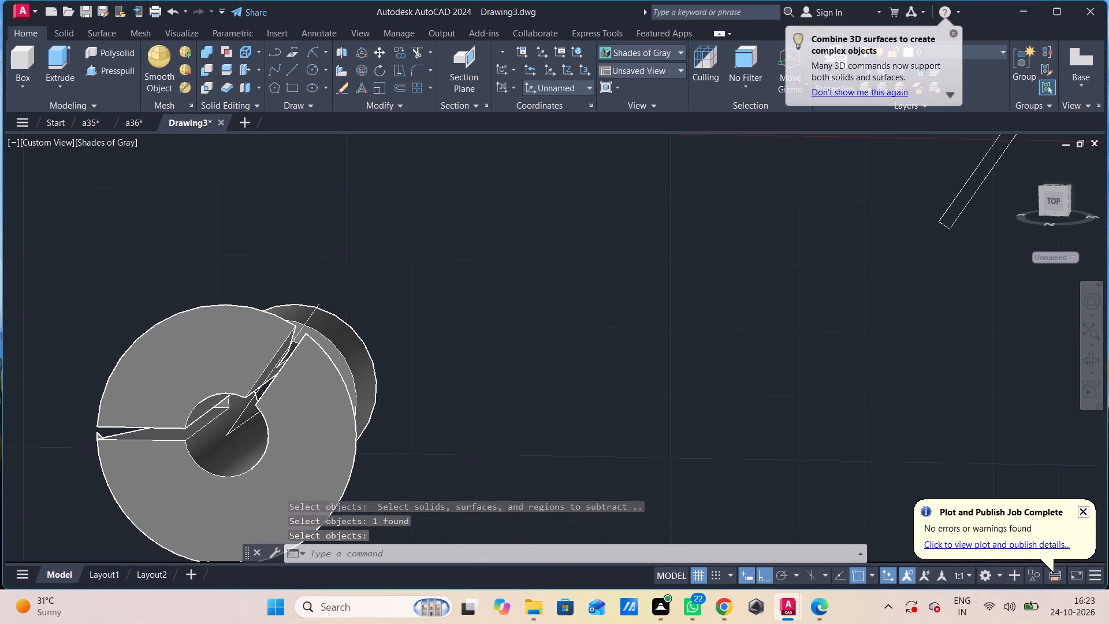
# Delete the 55° construction line lying in the newly cut slot.
pyautogui.click(314, 308)
pyautogui.press('Delete')
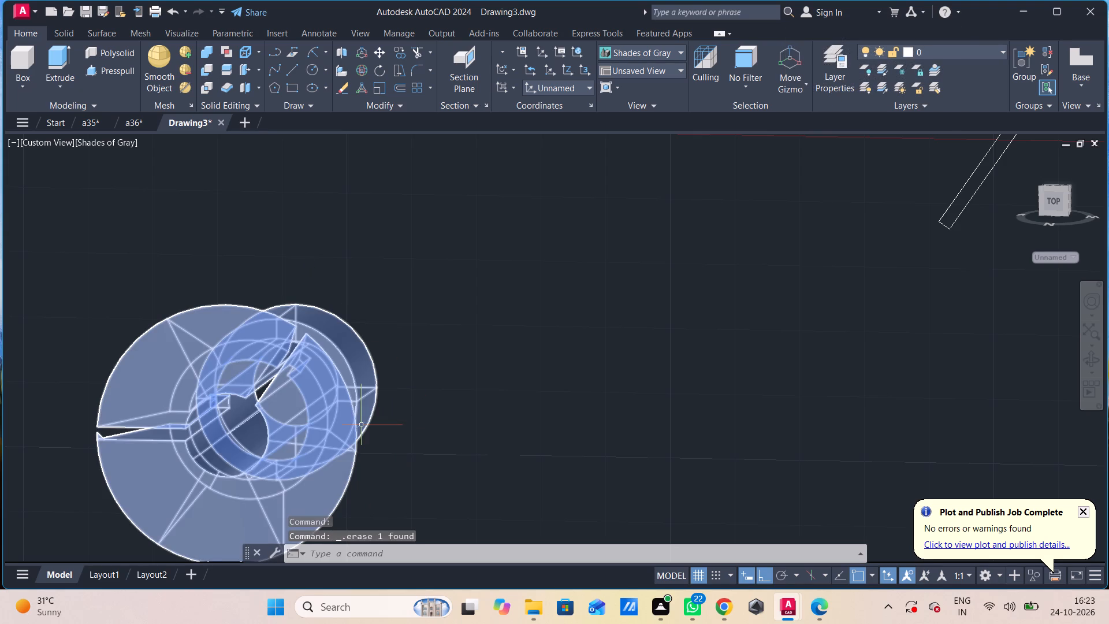
pyautogui.keyDown('shift'); pyautogui.moveTo(366, 426); pyautogui.dragTo(396, 406, button='middle'); pyautogui.keyUp('shift')
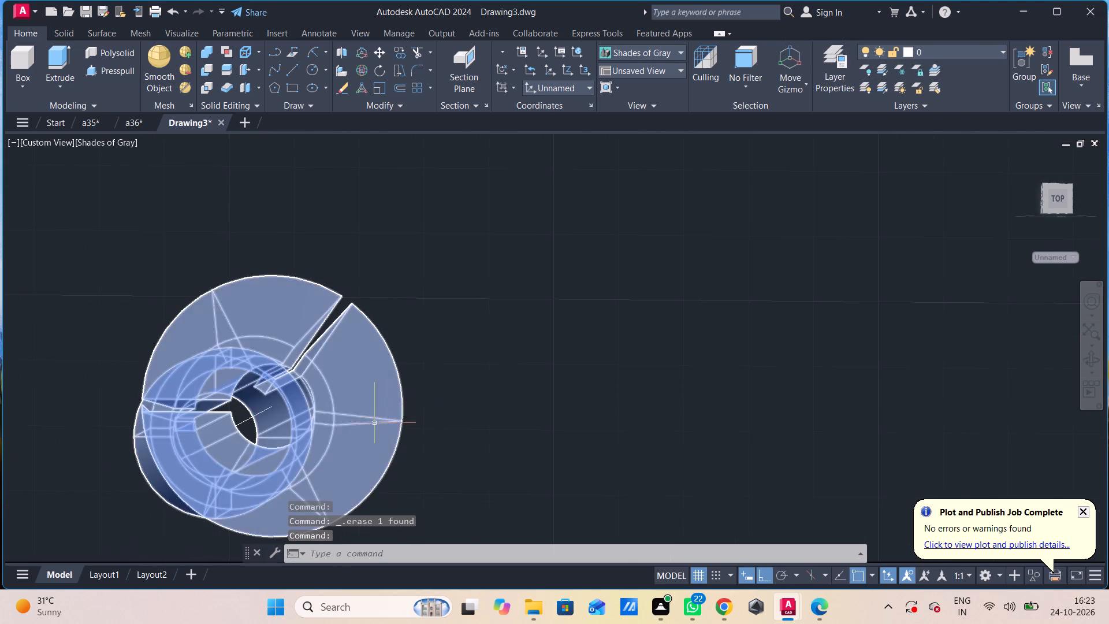
pyautogui.keyDown('shift'); pyautogui.moveTo(302, 436); pyautogui.dragTo(281, 444, button='middle'); pyautogui.keyUp('shift')
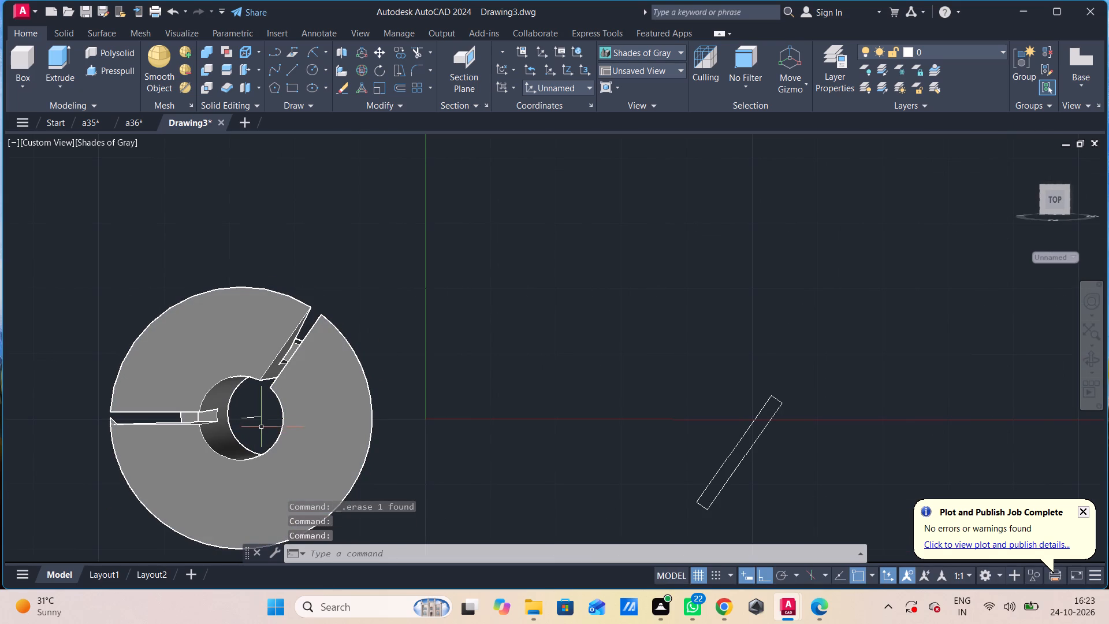
pyautogui.press('l')
pyautogui.press('space')
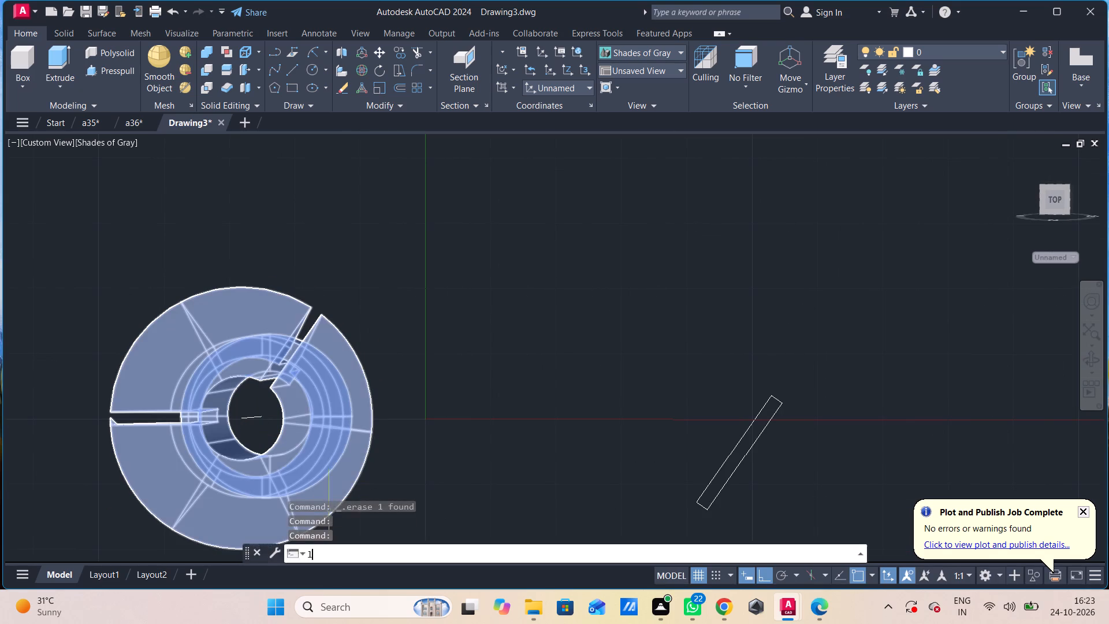
pyautogui.click(241, 419)
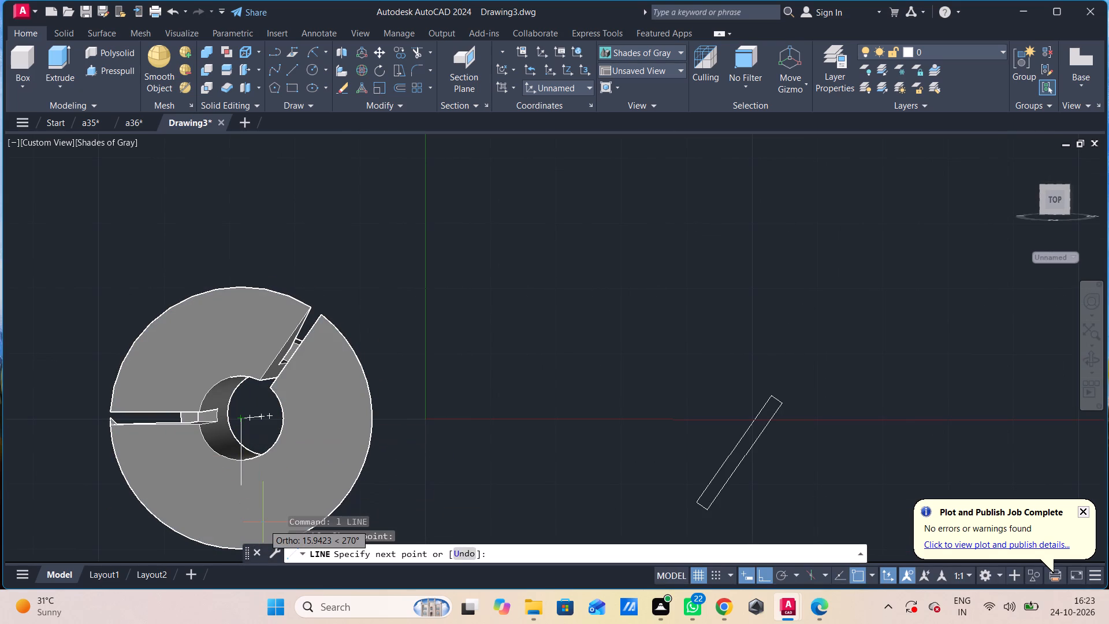
pyautogui.hotkey('shift', '@')
pyautogui.write('25')
pyautogui.press('Return')
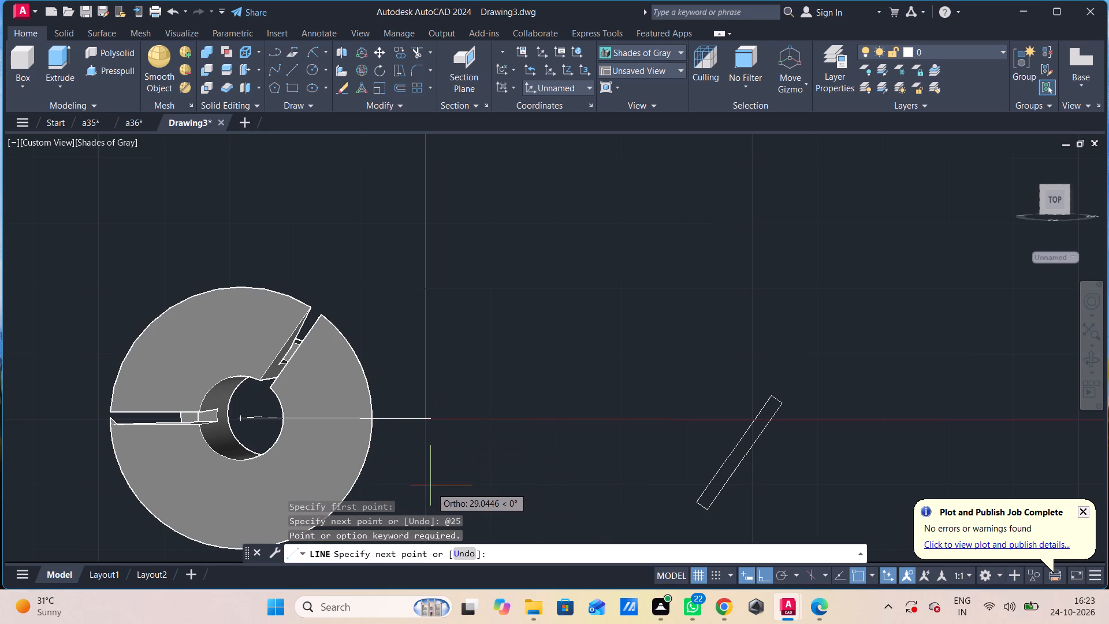
pyautogui.press('2')
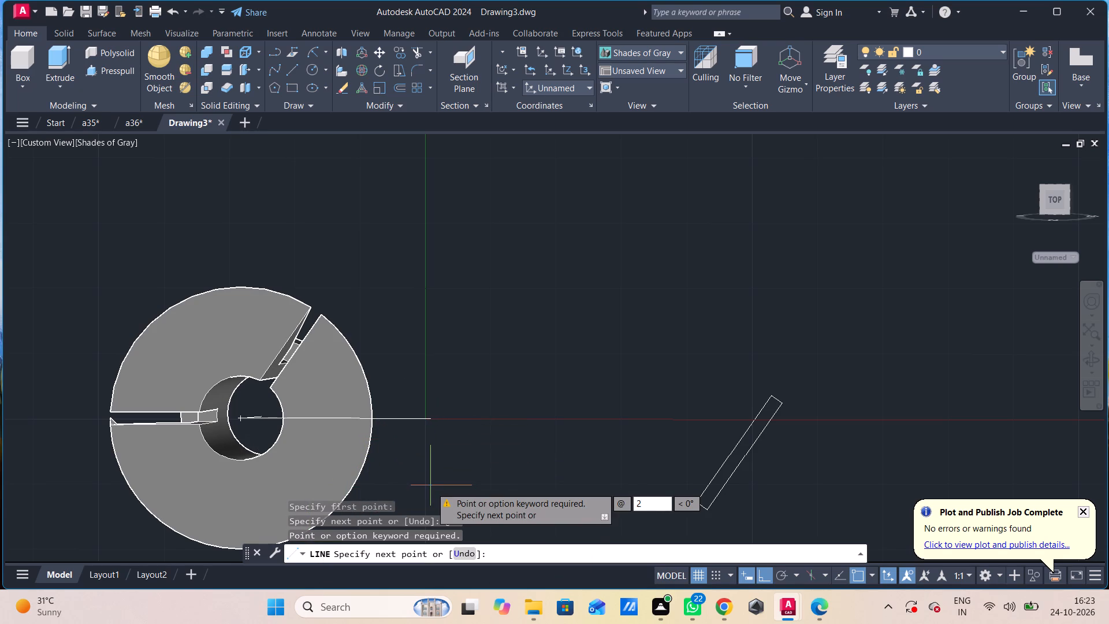
pyautogui.write('90')
pyautogui.press('Return')
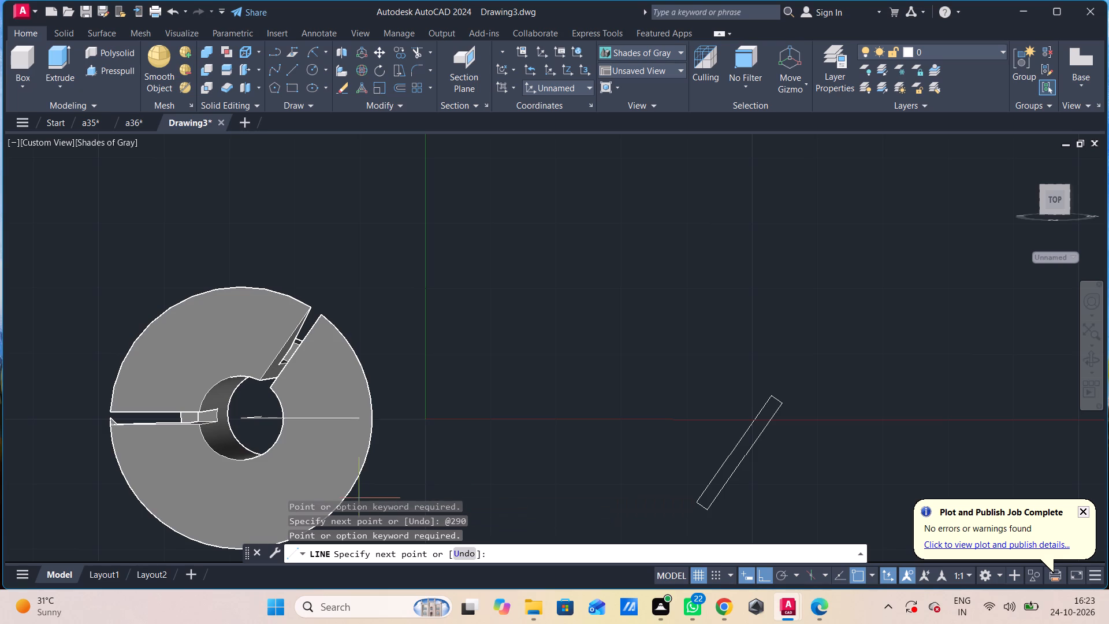
# Complete the line from the axial hole's centre with a 25-unit segment at 295°.
pyautogui.moveTo(286, 406); pyautogui.dragTo(368, 295, button='middle')
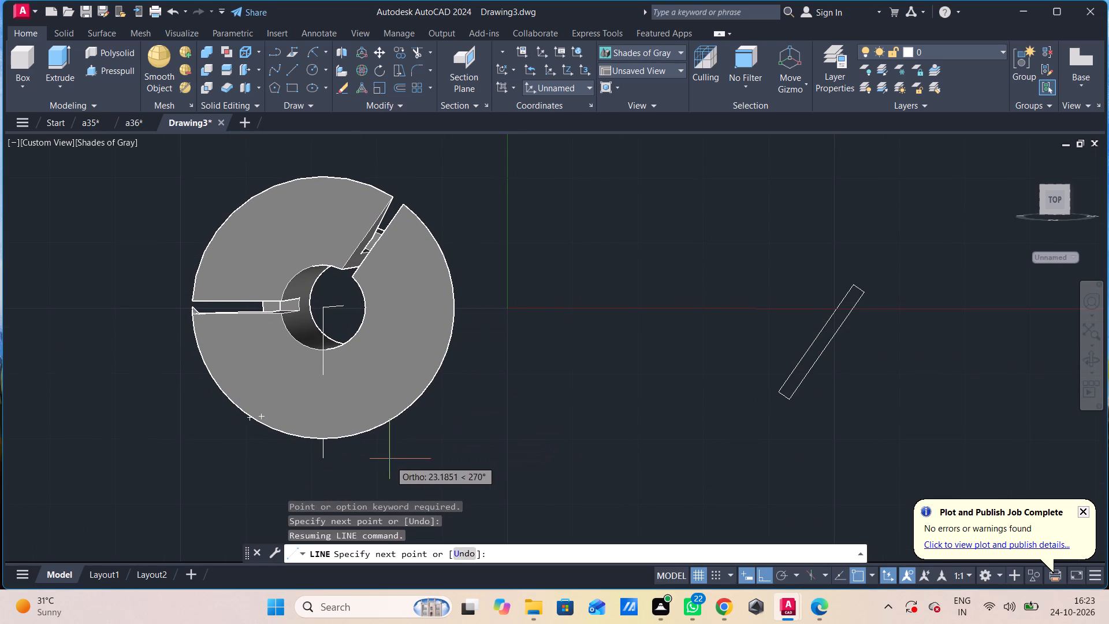
pyautogui.hotkey('shift', '@')
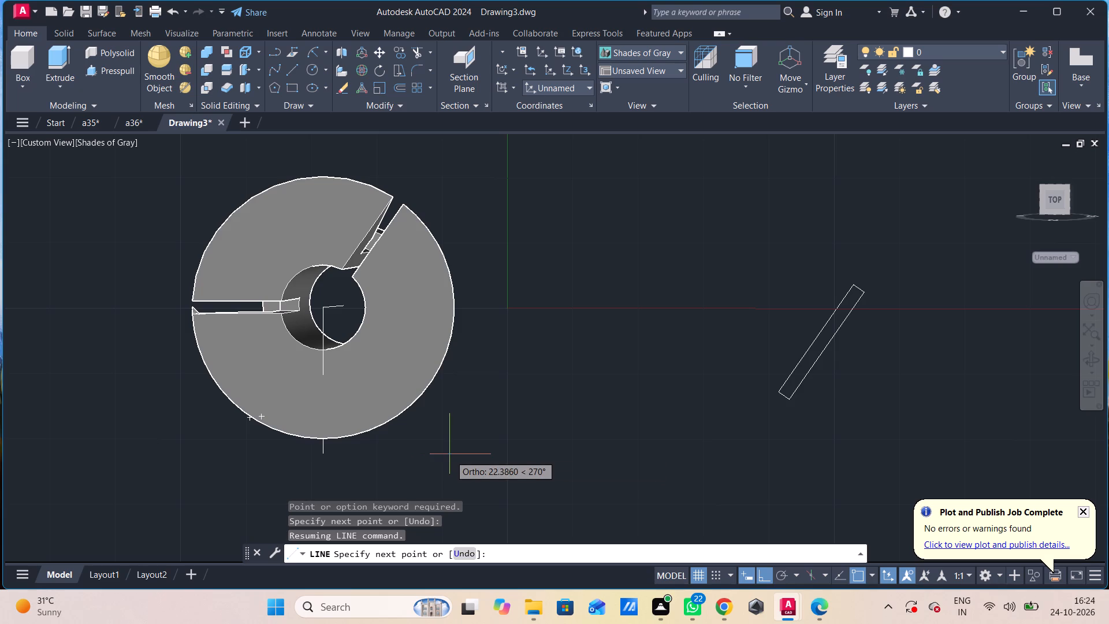
pyautogui.press('shift+less')
pyautogui.write('25')
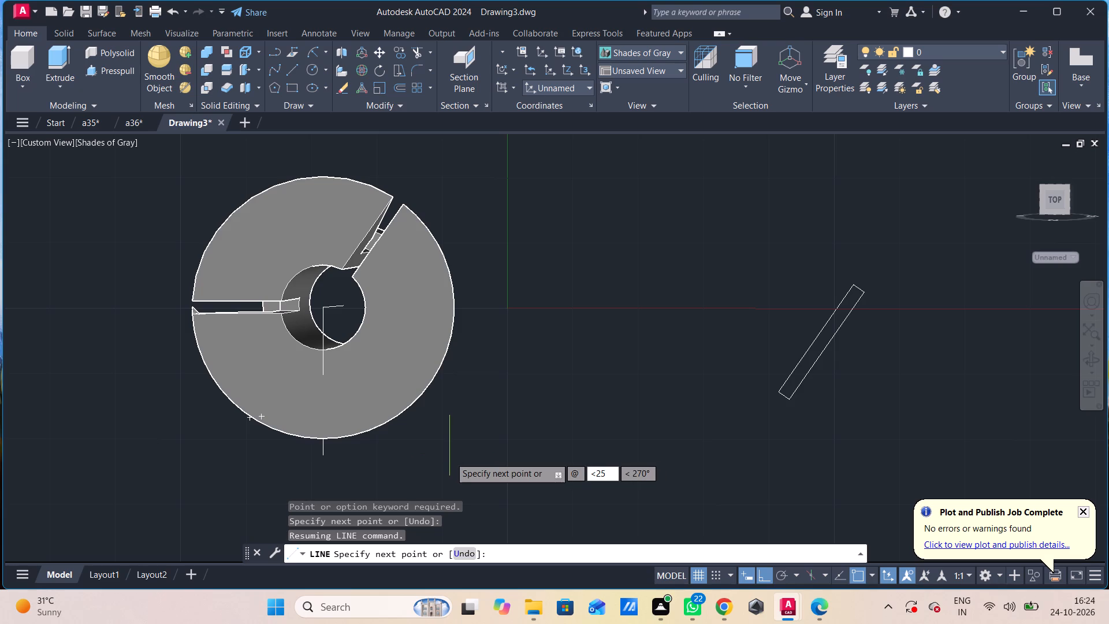
pyautogui.press('BackSpace')
pyautogui.press('BackSpace')
pyautogui.press('BackSpace')
pyautogui.write('25')
pyautogui.press('shift+less')
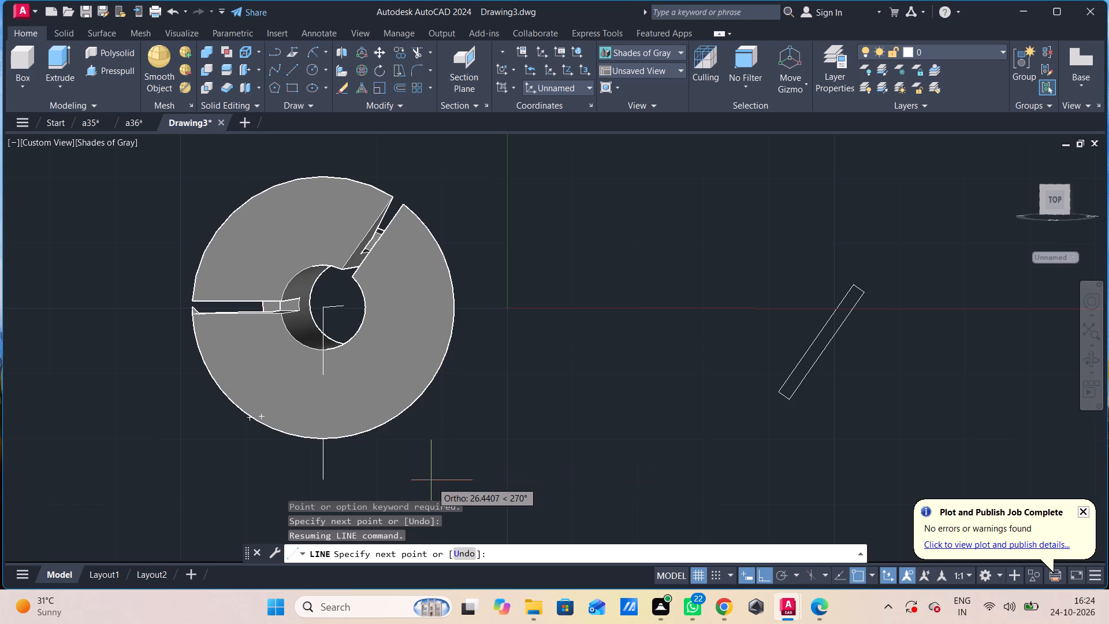
pyautogui.press('2')
pyautogui.write('95')
pyautogui.press('Return')
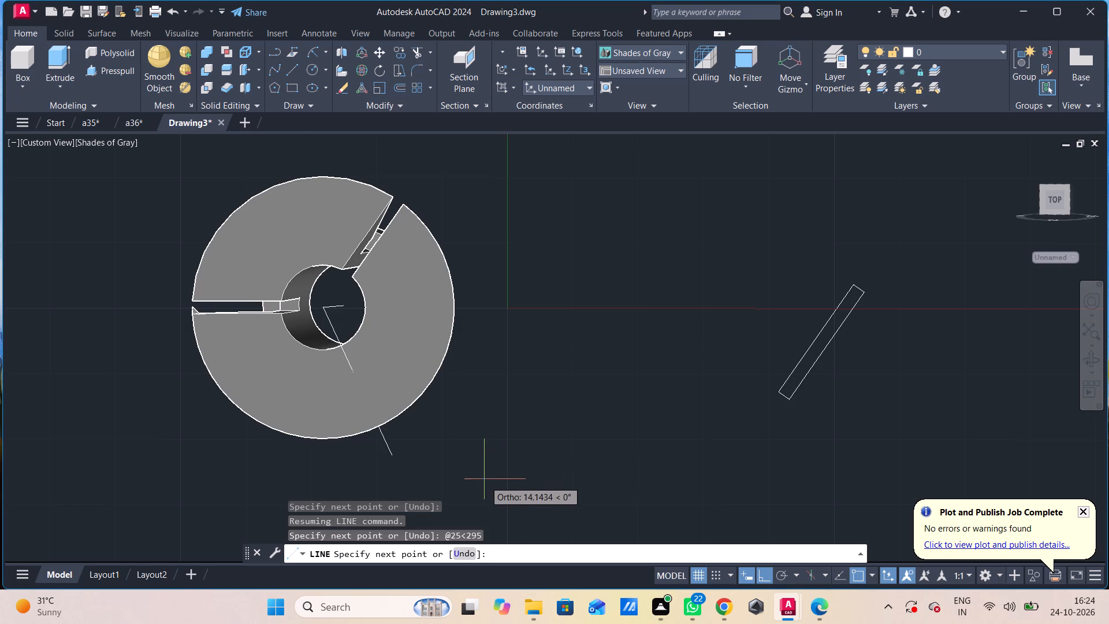
pyautogui.press('Escape')
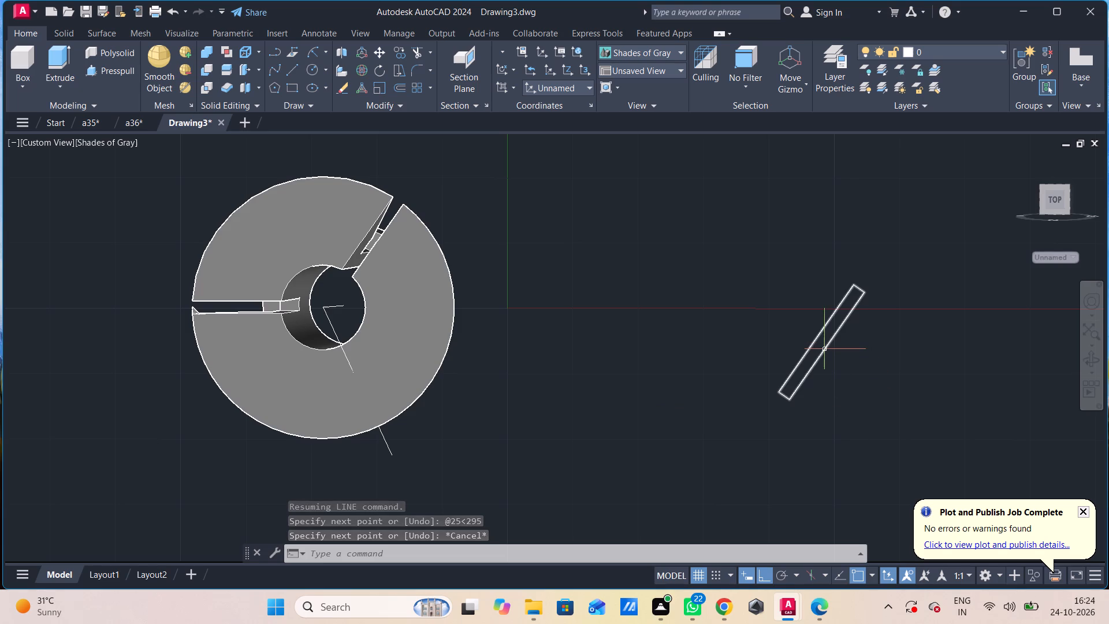
# Rotate the slot rectangle a quarter turn clockwise in its plane with 3DROTATE, entering 295 as the base point.
pyautogui.click(825, 350)
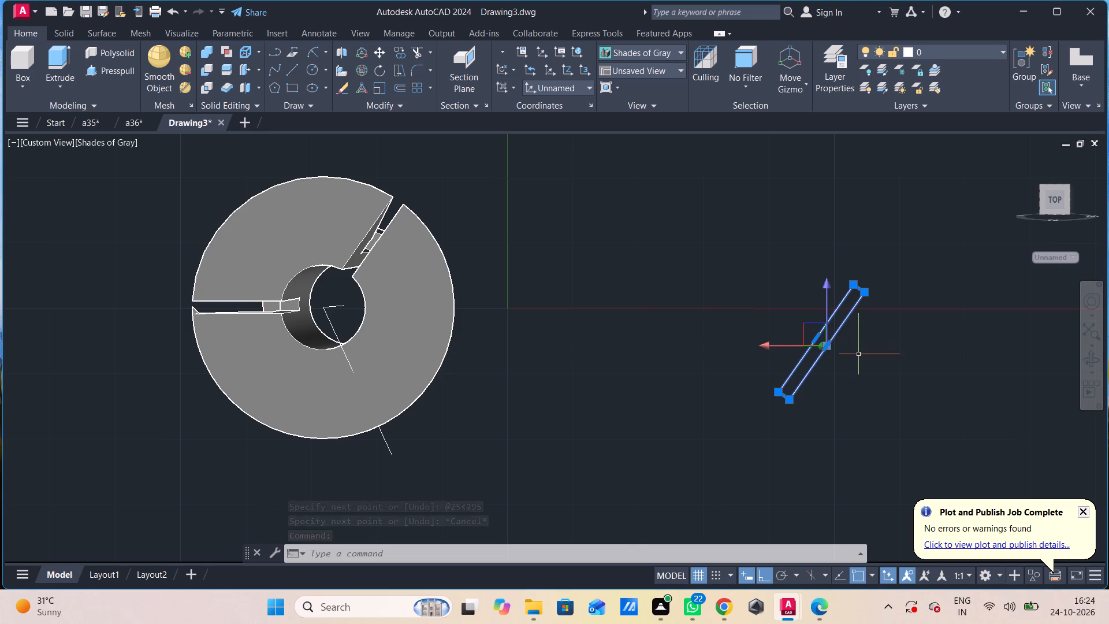
pyautogui.press('3')
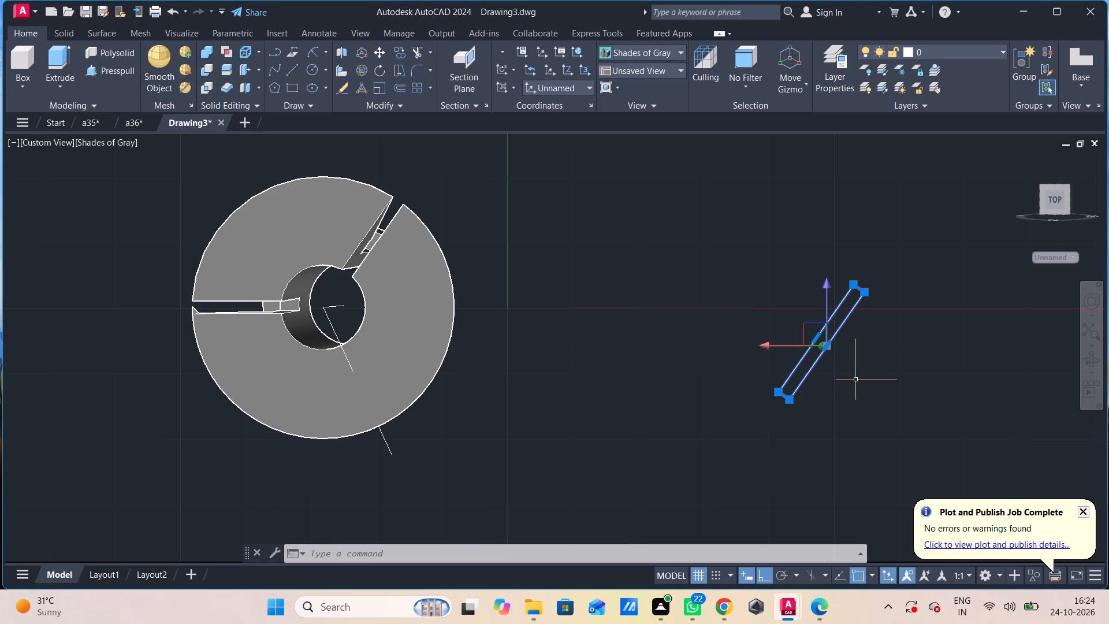
pyautogui.click(892, 412)
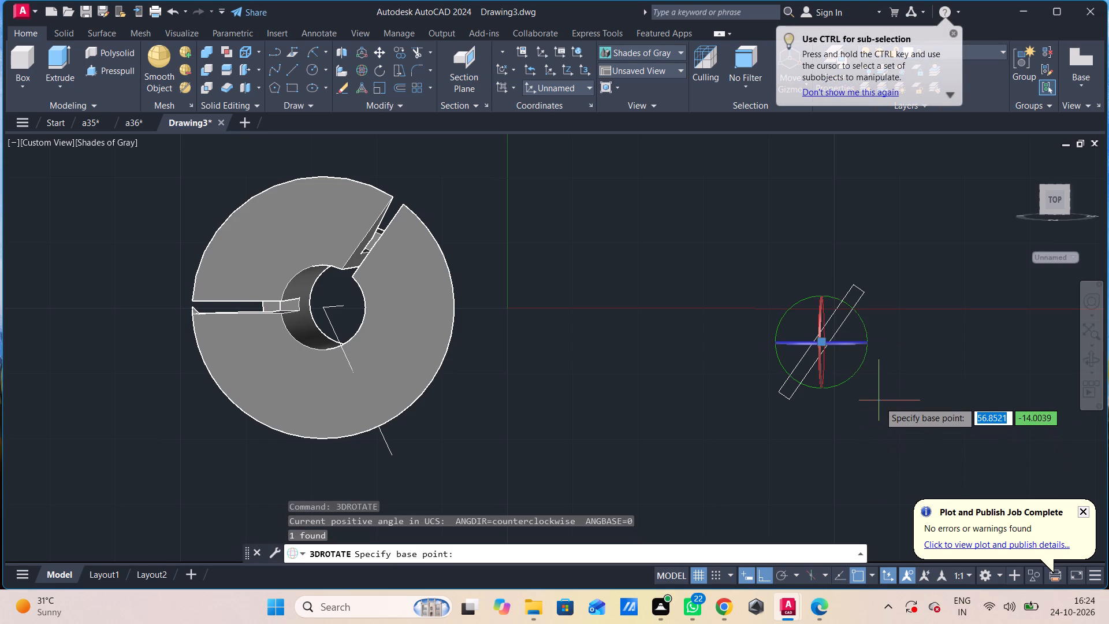
pyautogui.write('29')
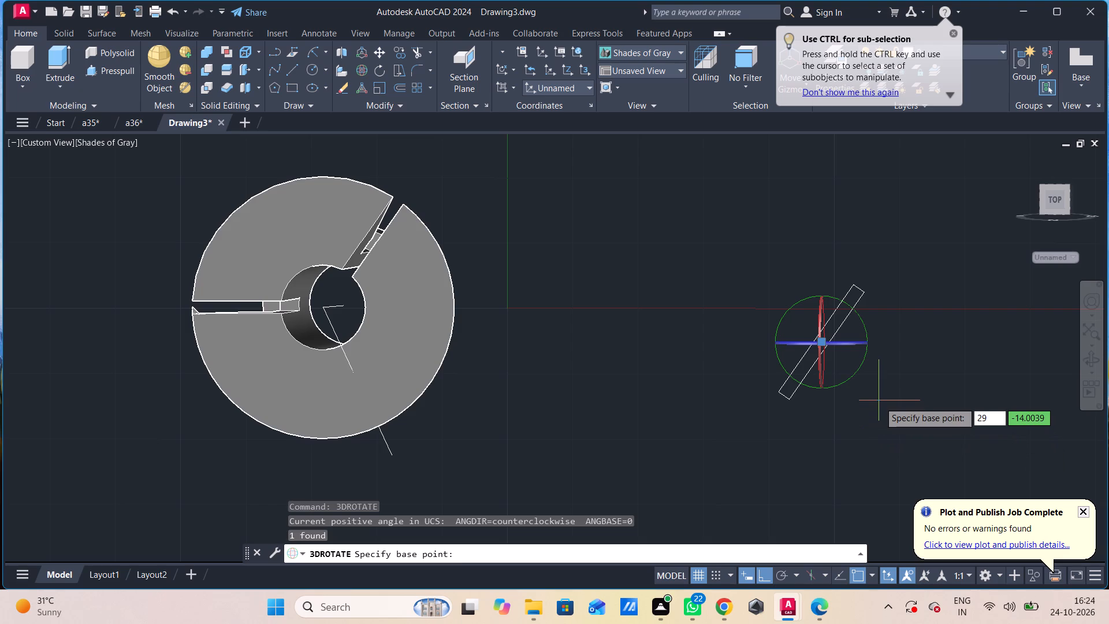
pyautogui.press('5')
pyautogui.press('Return')
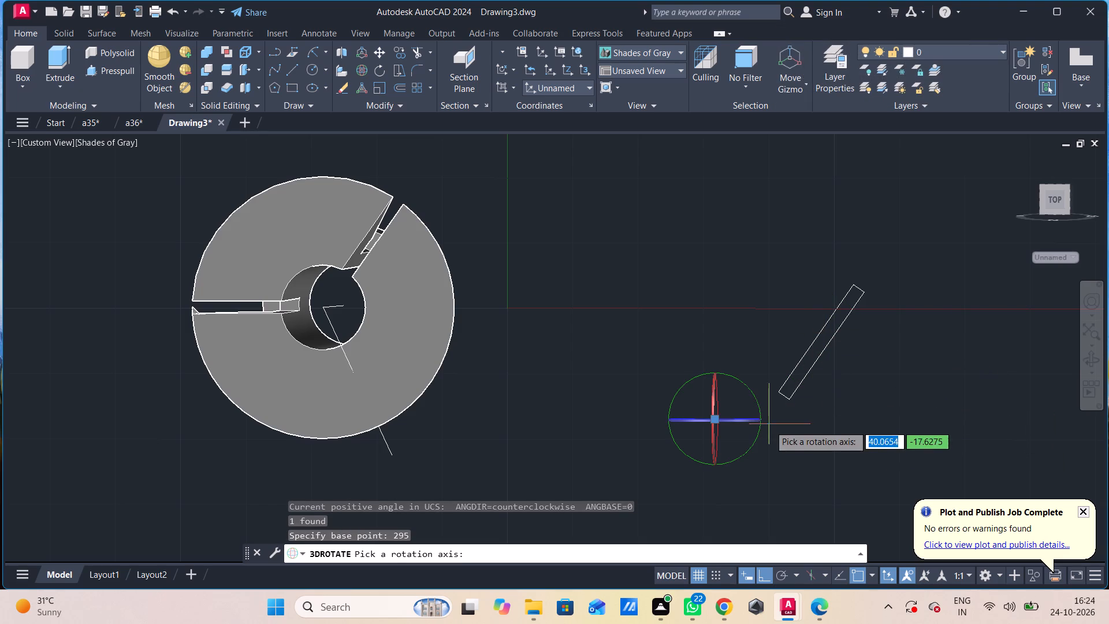
pyautogui.moveTo(761, 422); pyautogui.dragTo(757, 444)
pyautogui.click(749, 422)
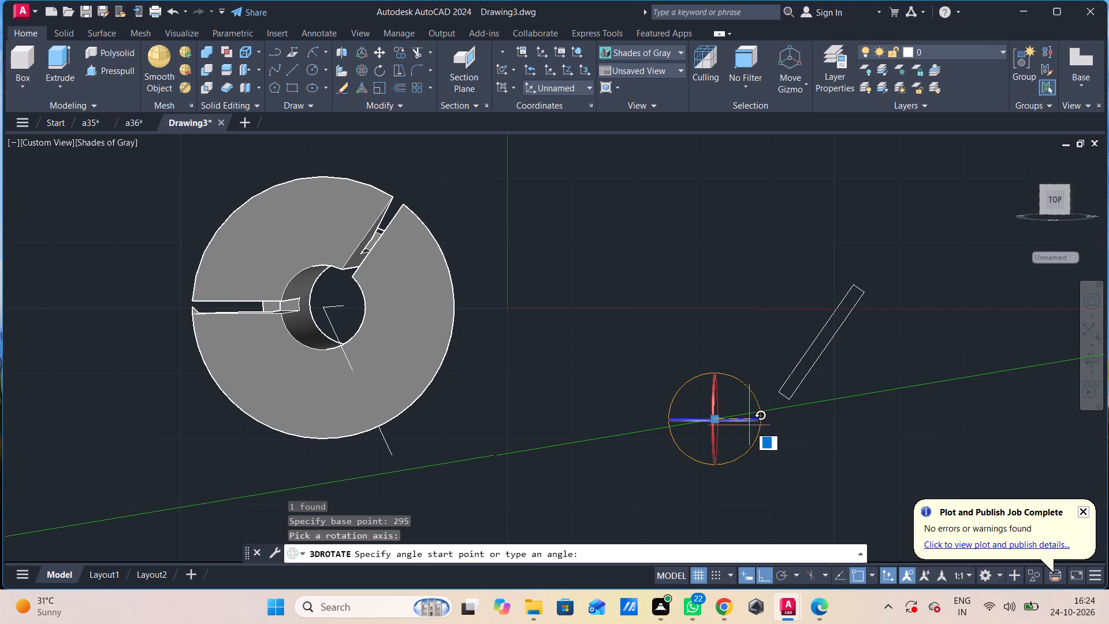
pyautogui.click(677, 489)
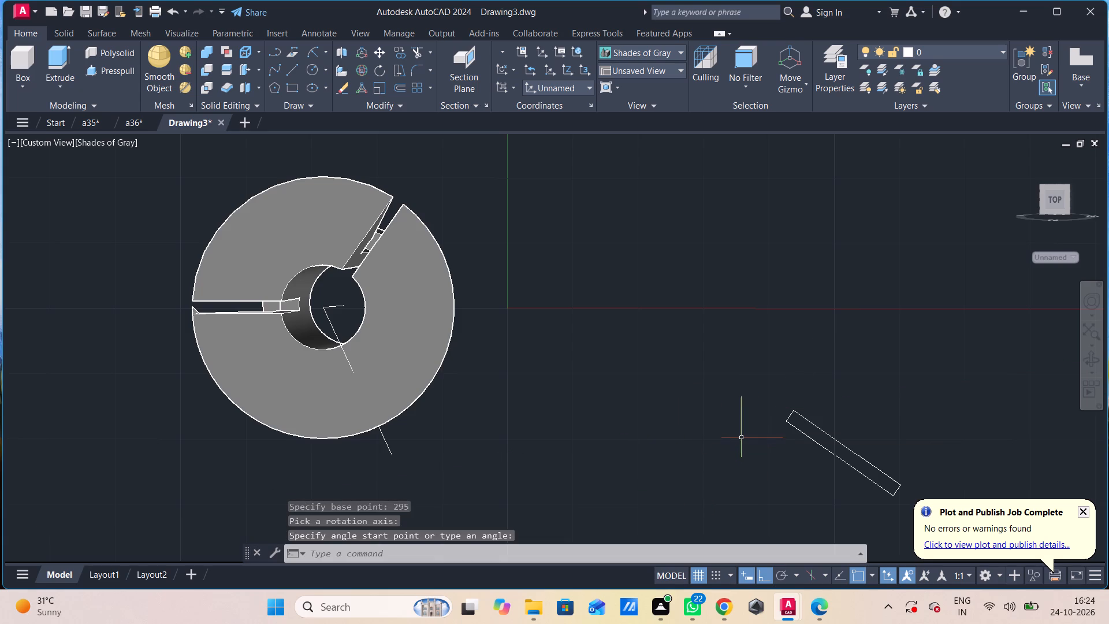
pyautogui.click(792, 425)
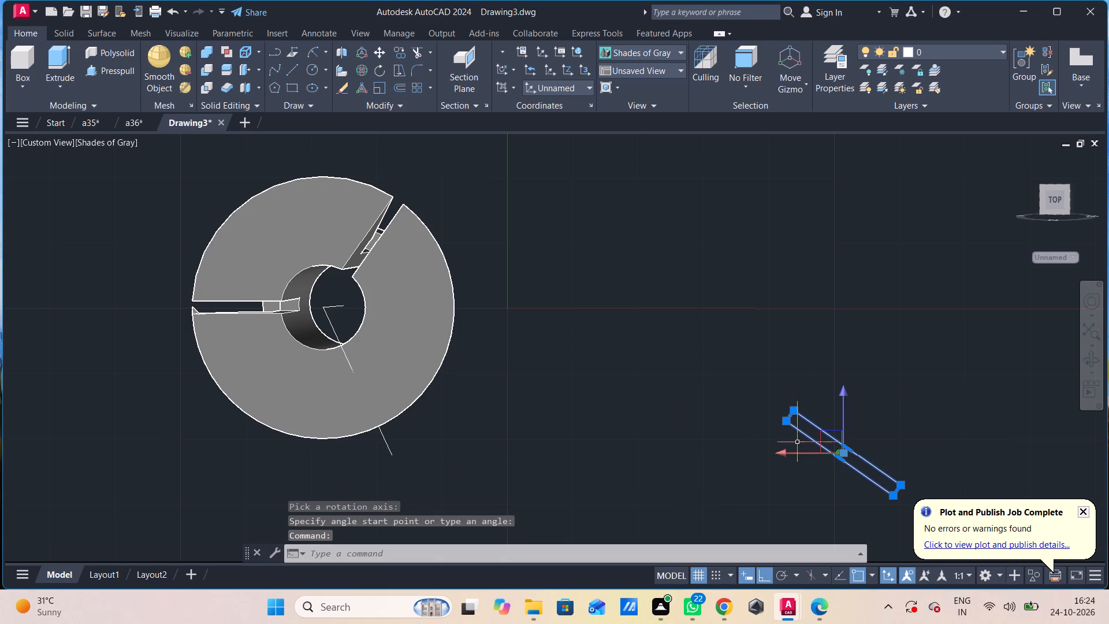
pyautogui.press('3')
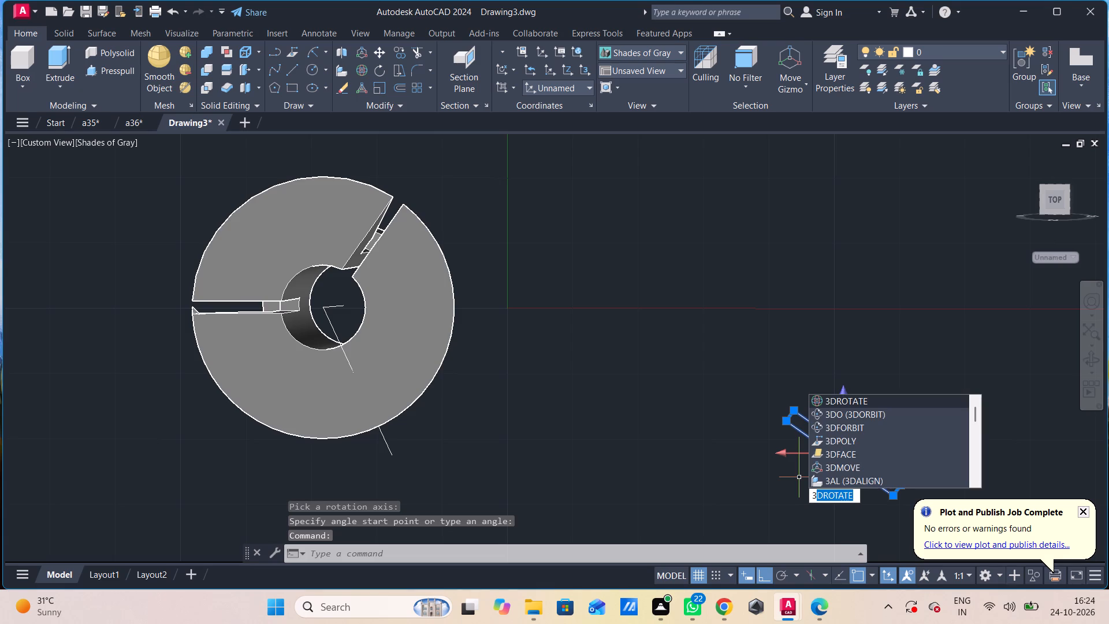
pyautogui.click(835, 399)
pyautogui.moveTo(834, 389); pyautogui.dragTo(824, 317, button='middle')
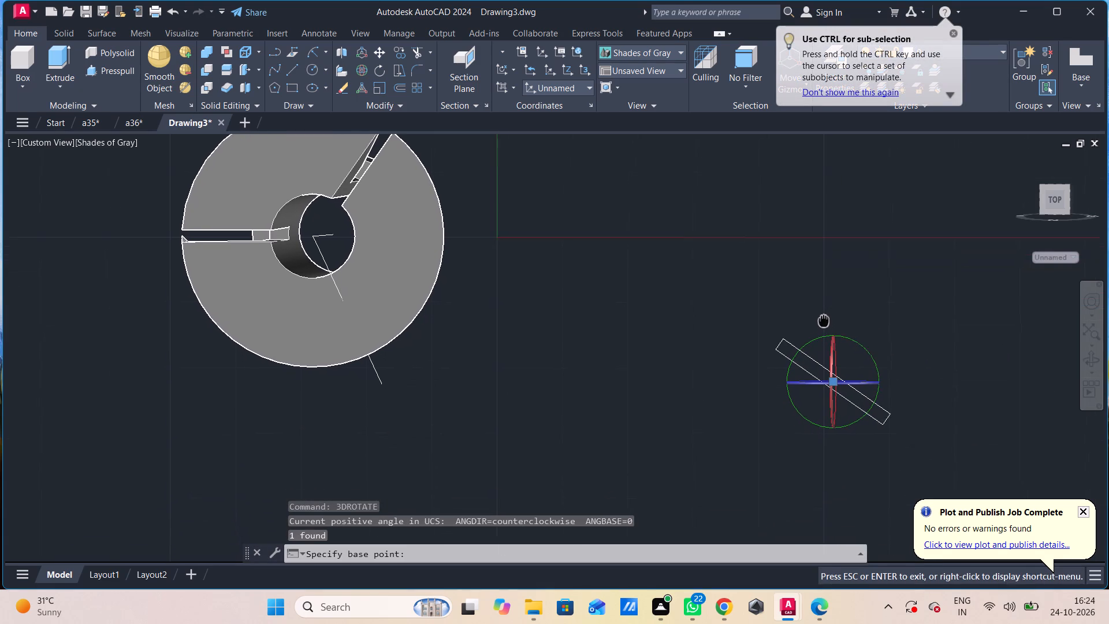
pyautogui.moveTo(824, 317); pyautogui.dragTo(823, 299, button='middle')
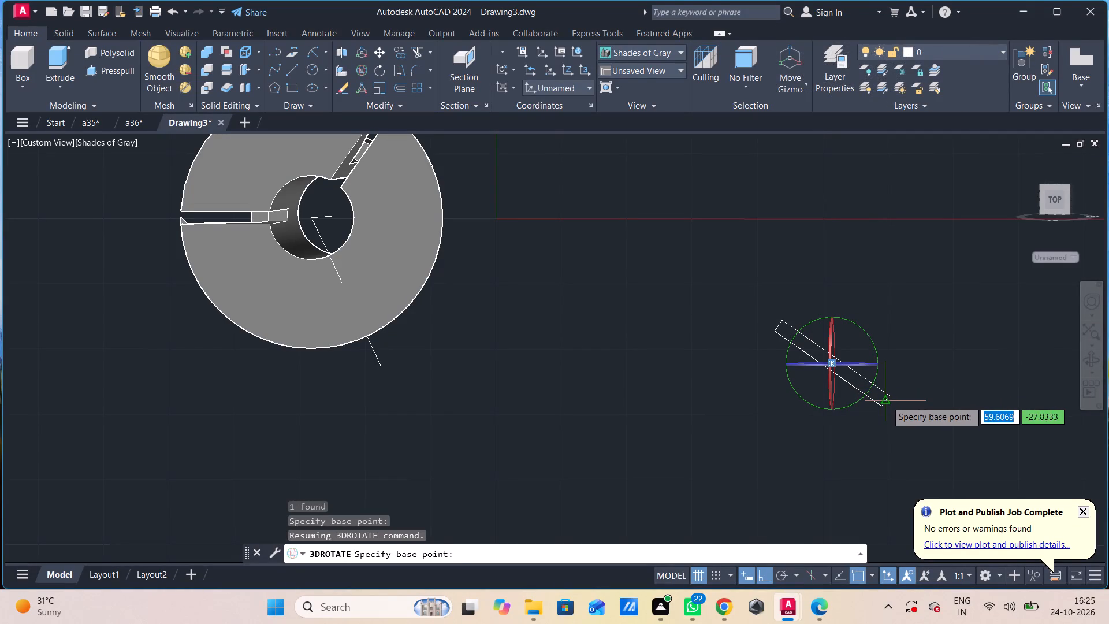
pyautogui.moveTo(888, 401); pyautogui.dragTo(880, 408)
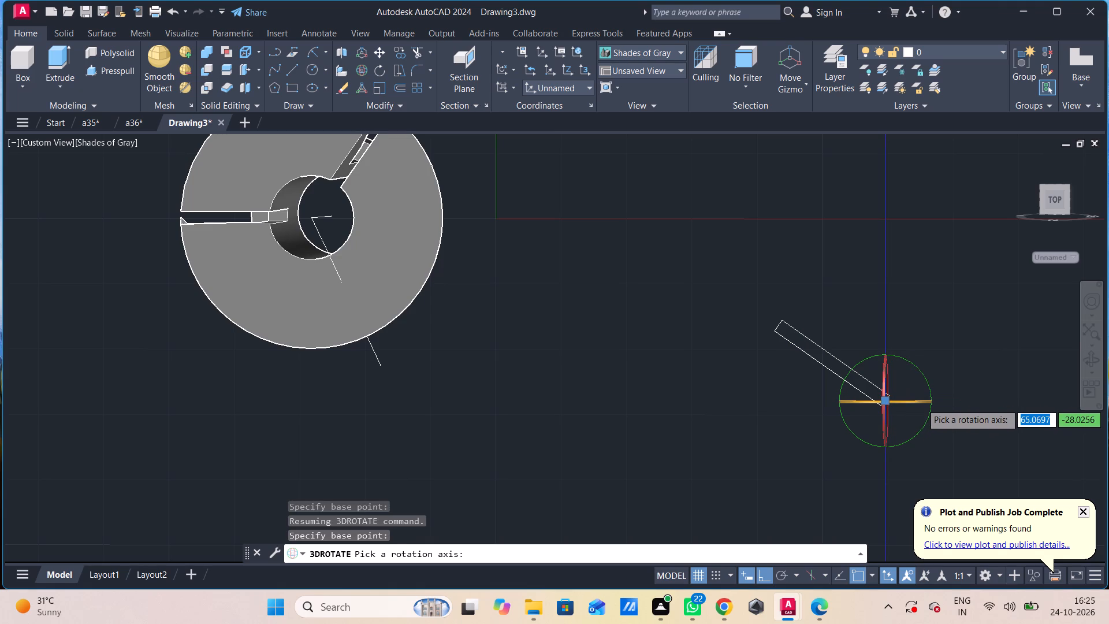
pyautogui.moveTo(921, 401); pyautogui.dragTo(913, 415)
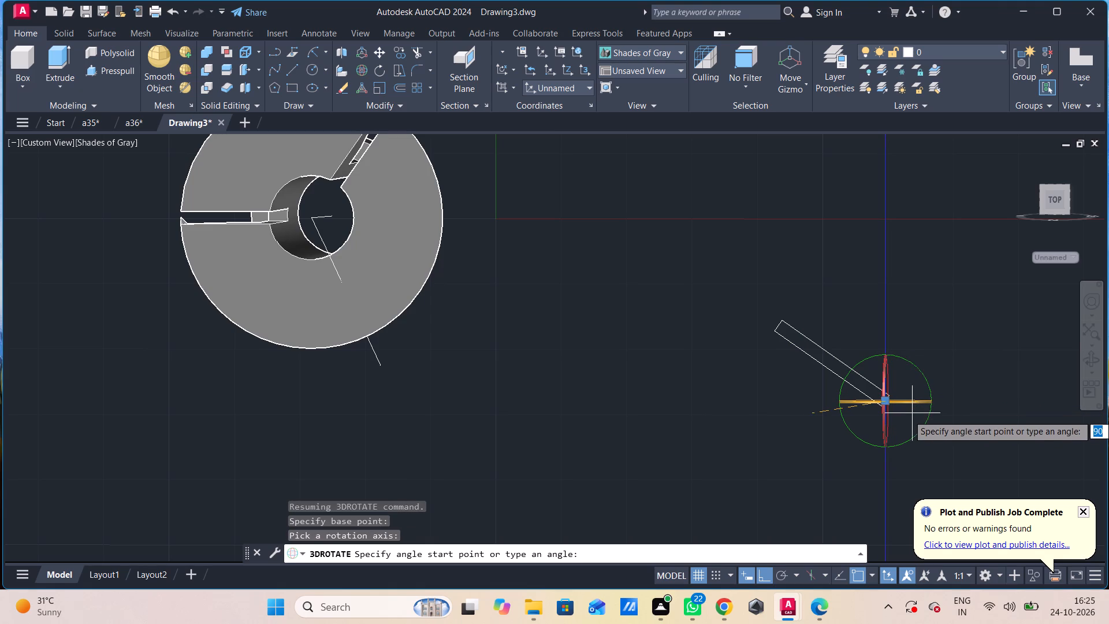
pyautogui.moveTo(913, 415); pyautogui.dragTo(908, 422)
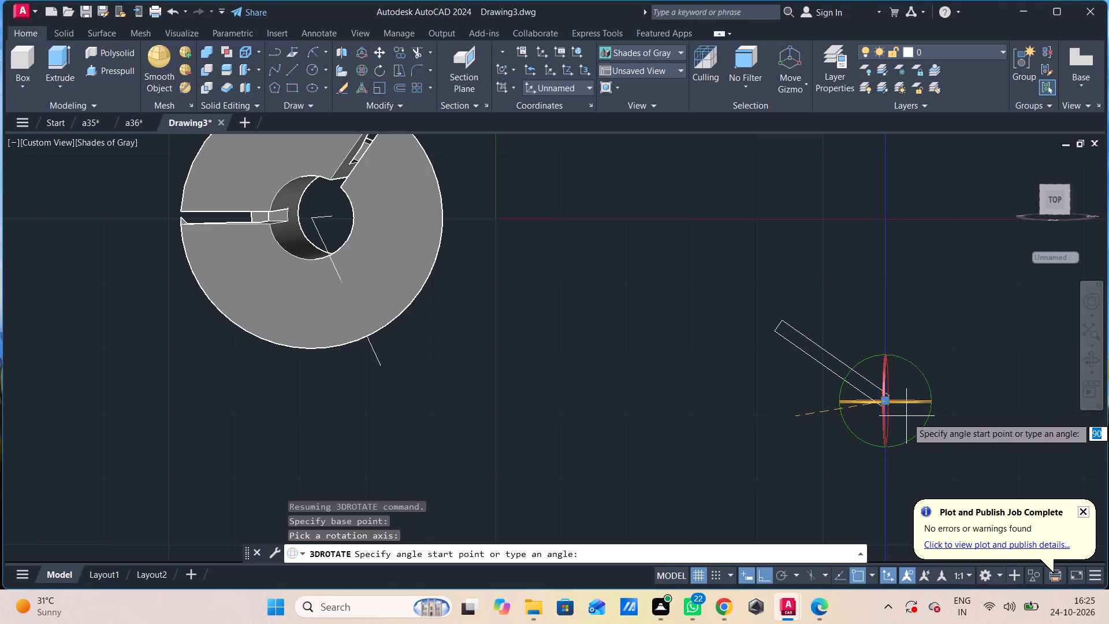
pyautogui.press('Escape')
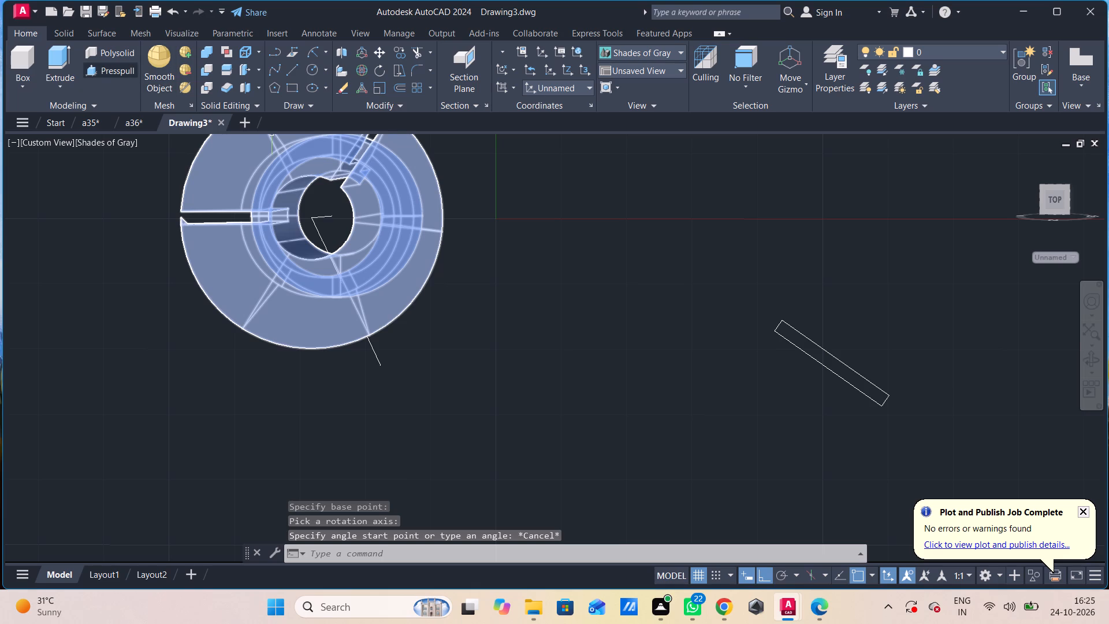
# Presspull the rotated slot rectangle into a solid bar 44 units long.
pyautogui.click(124, 72)
pyautogui.click(797, 338)
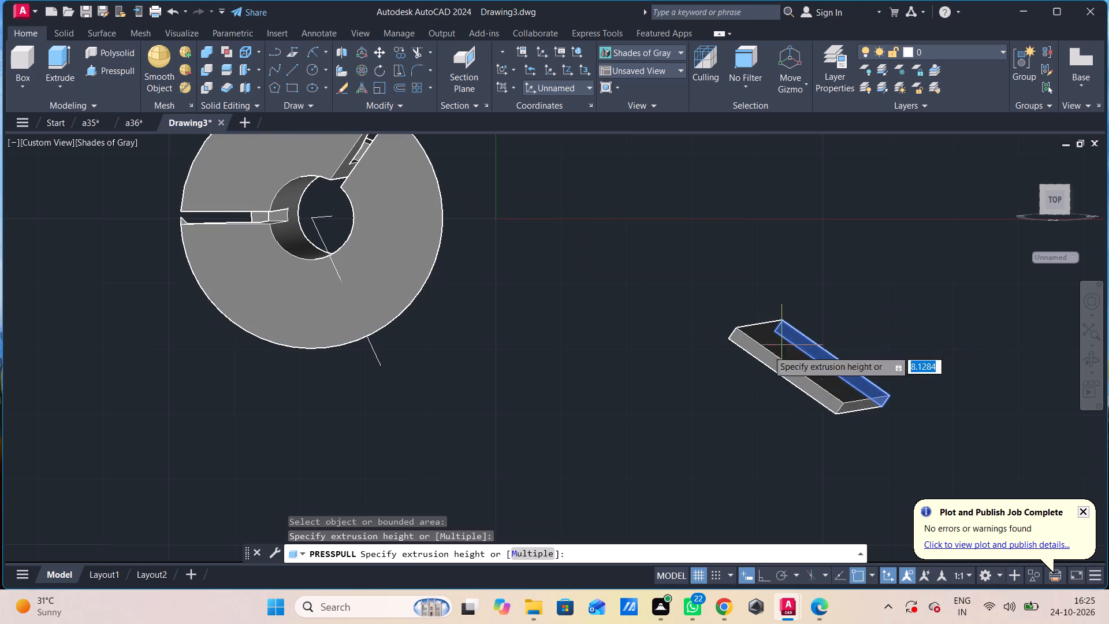
pyautogui.write('44')
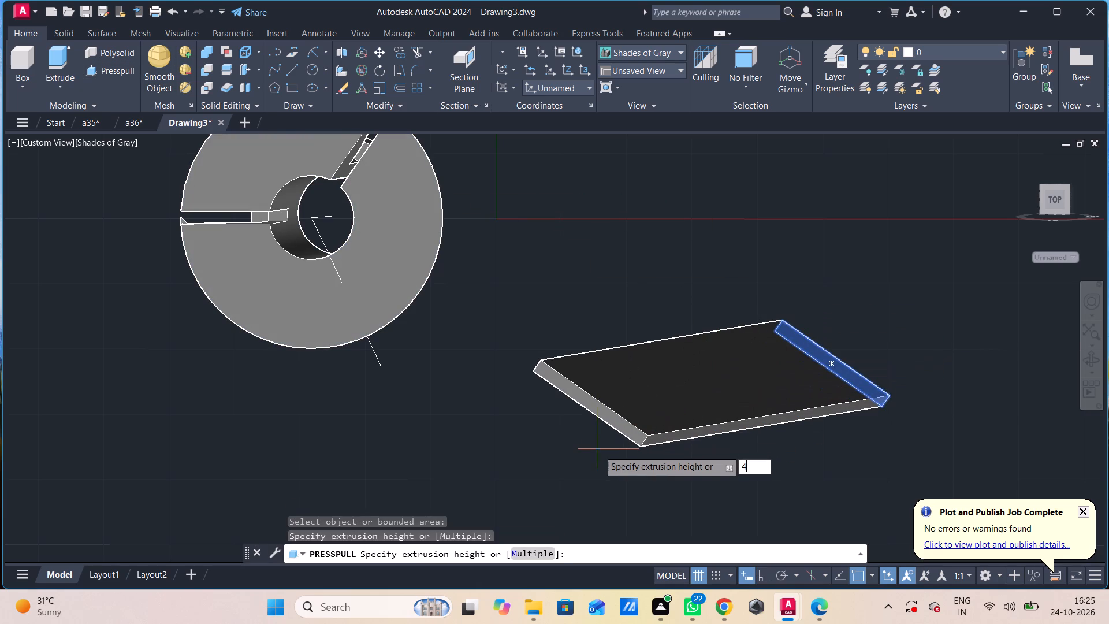
pyautogui.press('Return')
pyautogui.press('Escape')
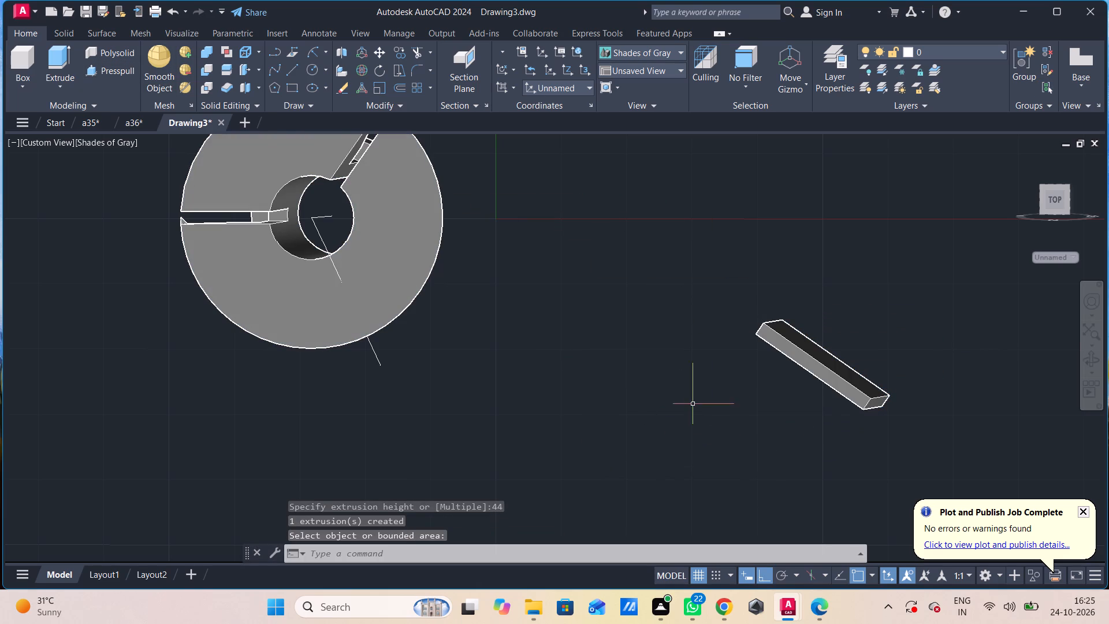
# Move the extruded bar by the midpoint of its short end edge to the axial hole's centre on the flared end.
pyautogui.scroll(1, 787, 385)
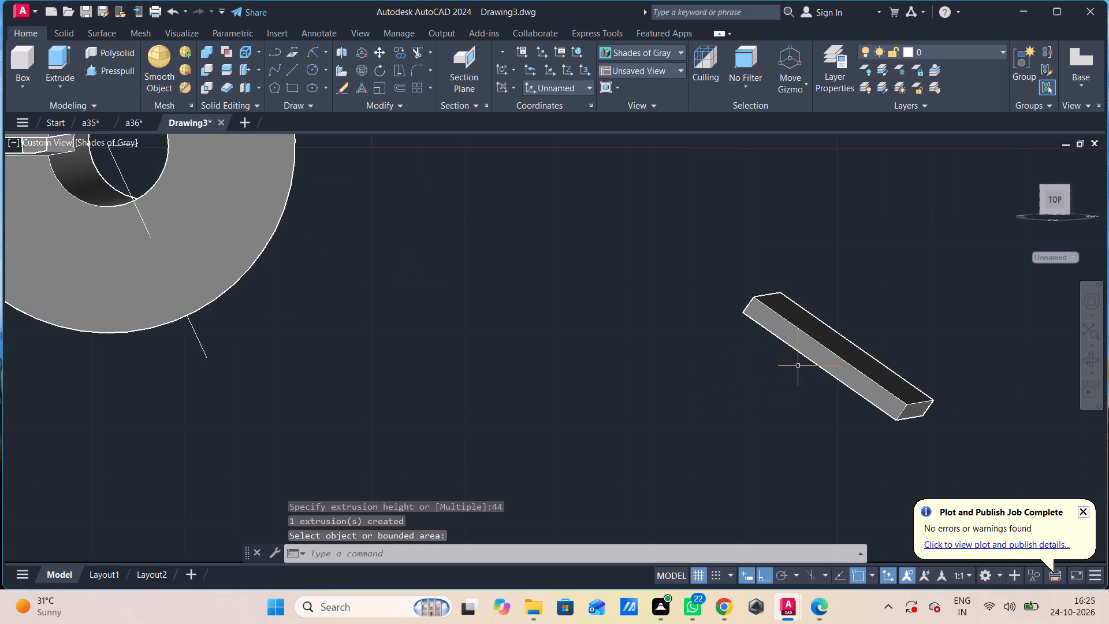
pyautogui.click(803, 347)
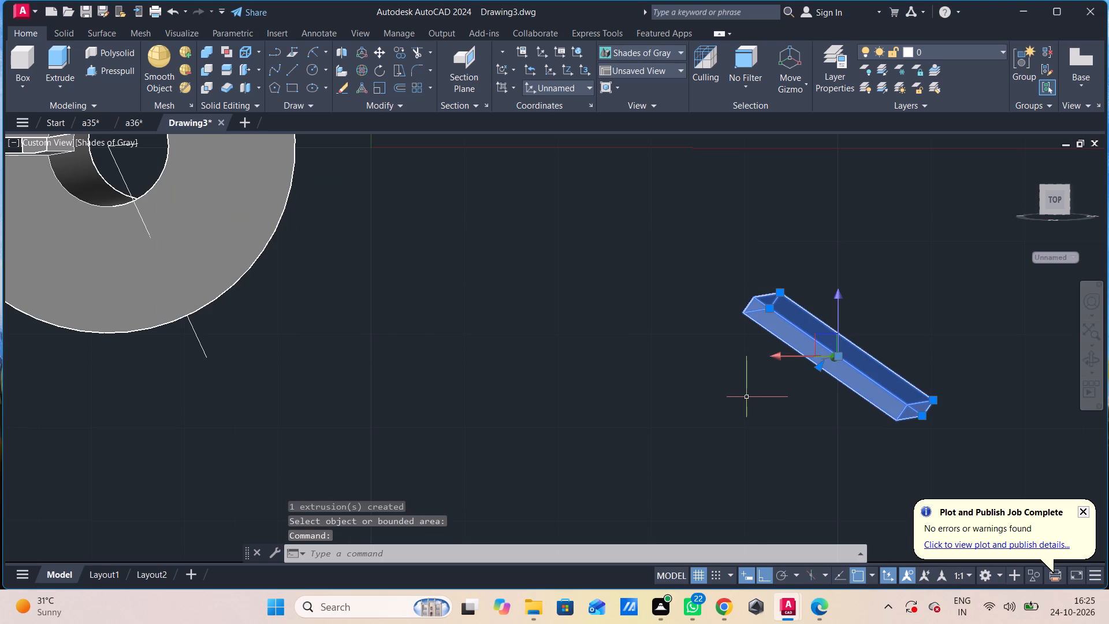
pyautogui.press('m')
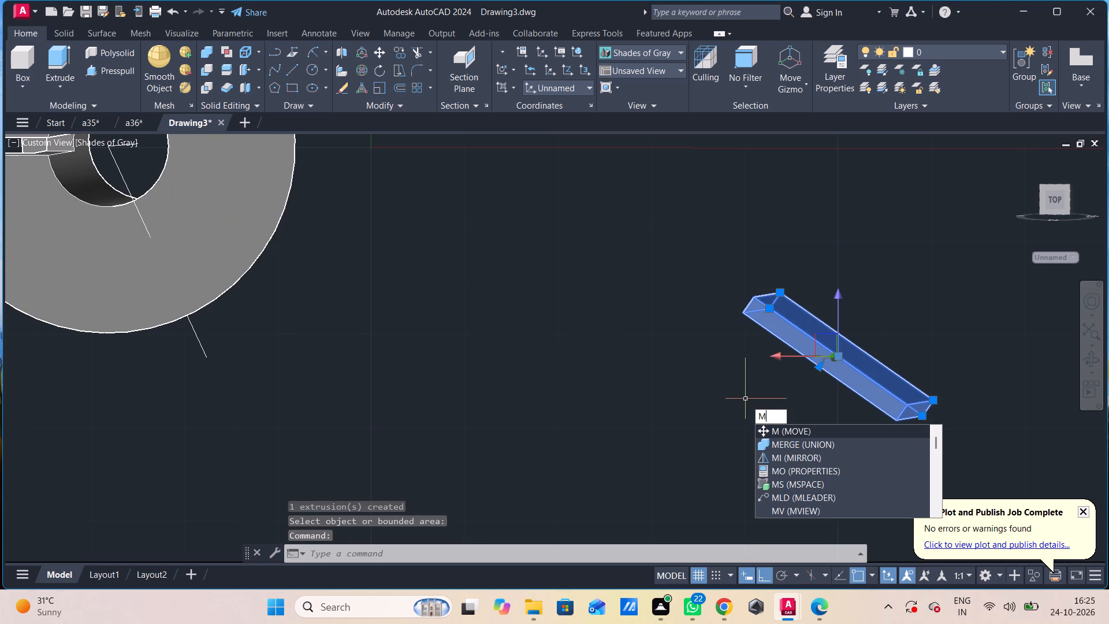
pyautogui.press('space')
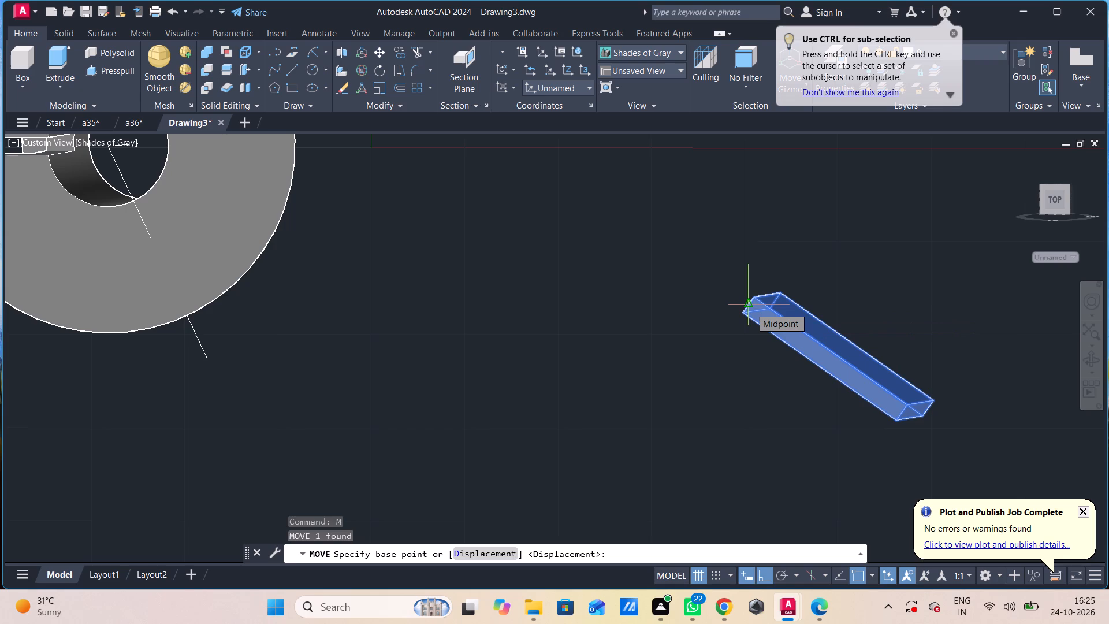
pyautogui.keyDown('shift'); pyautogui.middleClick(754, 306); pyautogui.keyUp('shift')
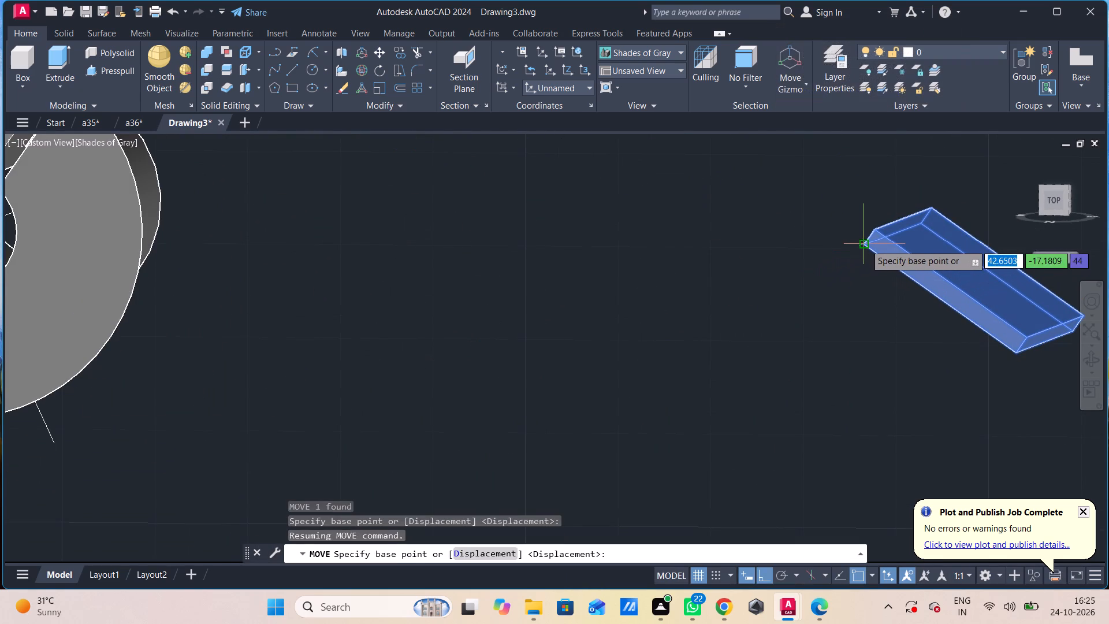
pyautogui.click(872, 233)
pyautogui.moveTo(400, 376); pyautogui.dragTo(560, 301, button='middle')
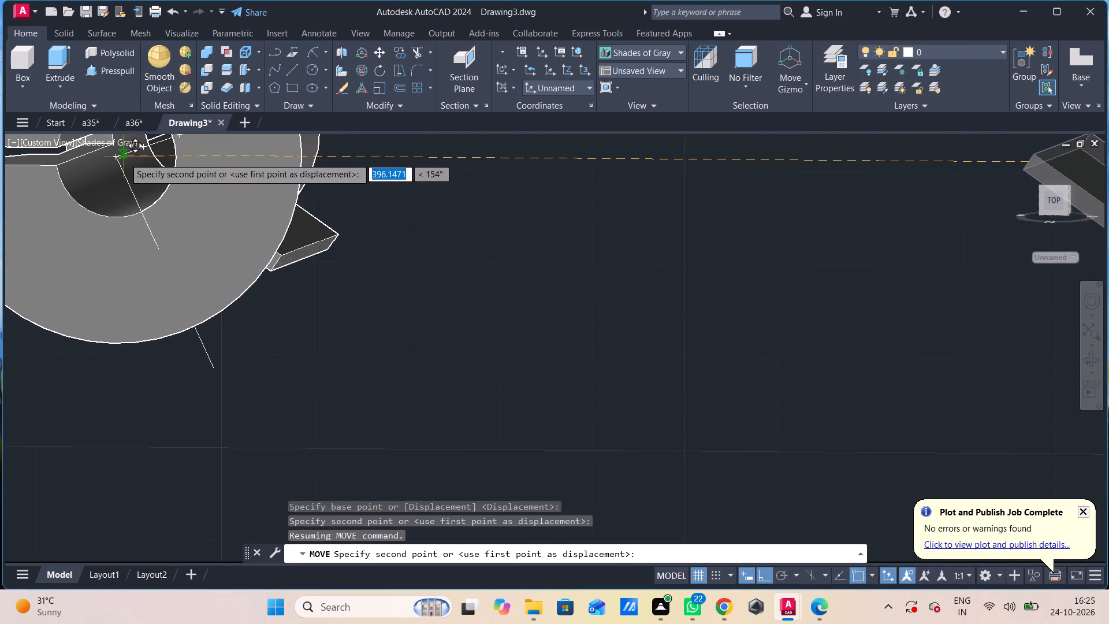
pyautogui.click(120, 159)
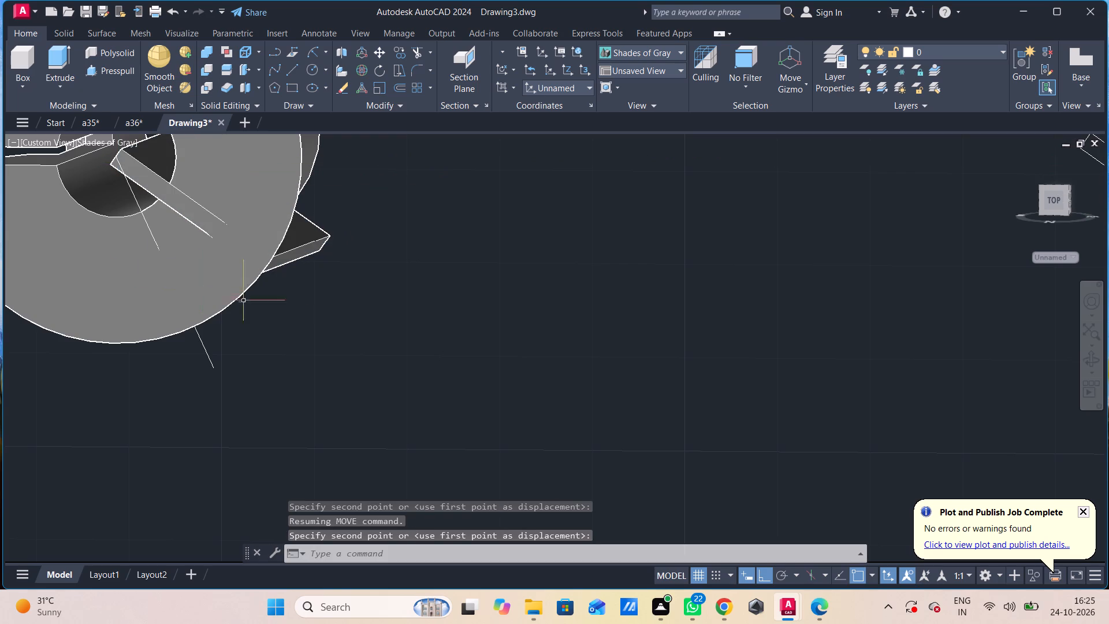
# Subtract the bar from the round part to cut the third radial slot.
pyautogui.scroll(1, 338, 325)
pyautogui.moveTo(347, 326); pyautogui.dragTo(386, 382, button='middle')
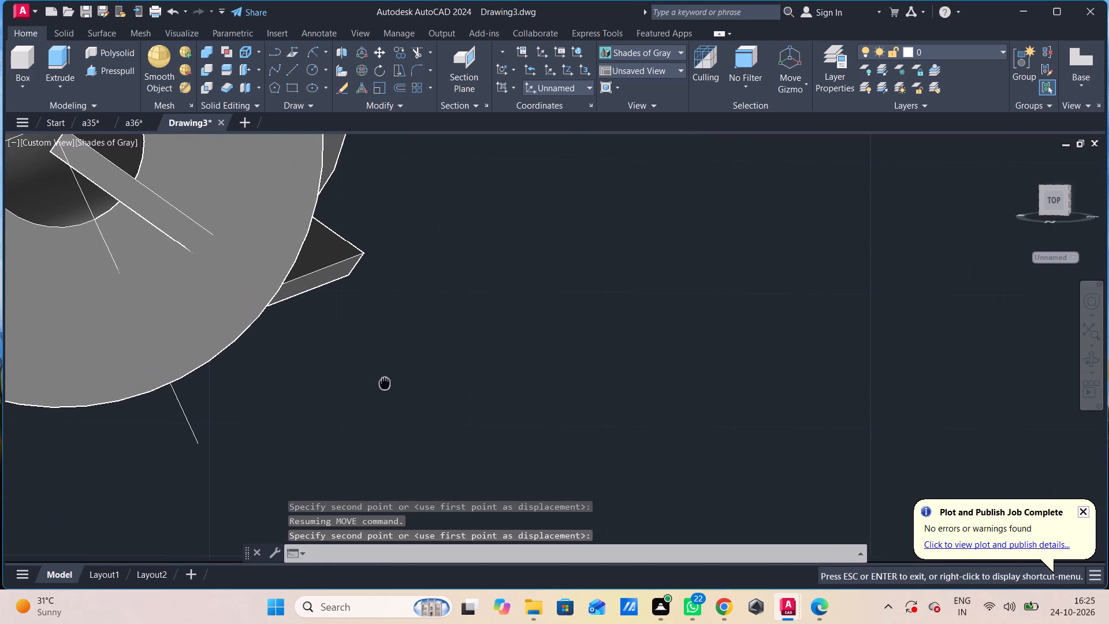
pyautogui.moveTo(386, 382); pyautogui.dragTo(386, 382, button='middle')
pyautogui.keyDown('shift'); pyautogui.moveTo(391, 382); pyautogui.dragTo(265, 364, button='middle'); pyautogui.keyUp('shift')
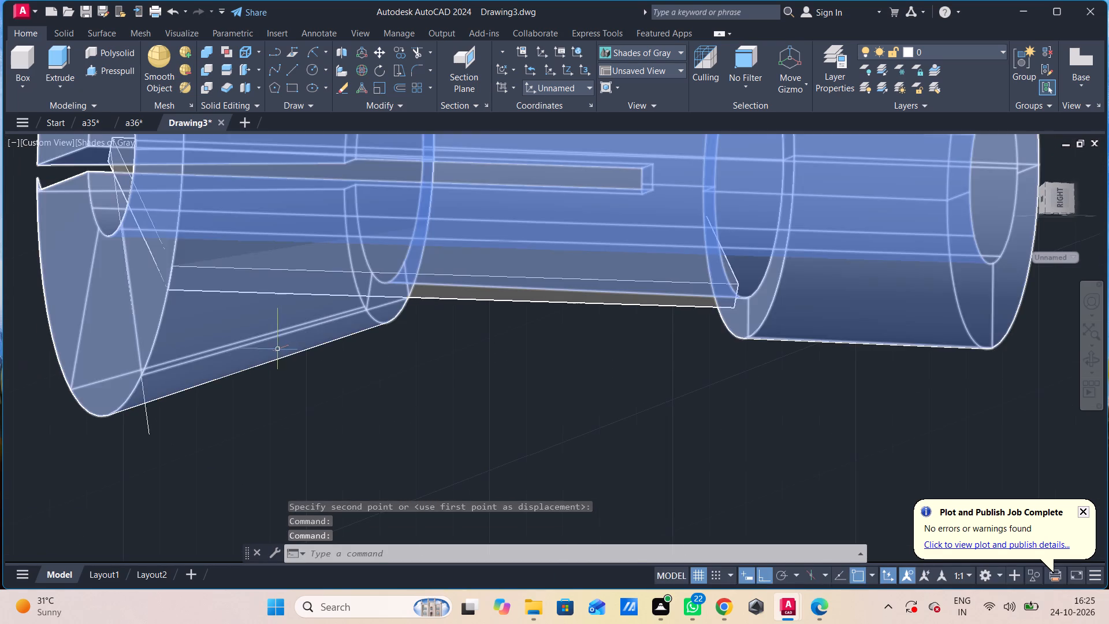
pyautogui.moveTo(282, 352); pyautogui.dragTo(175, 519, button='middle')
pyautogui.keyDown('shift'); pyautogui.moveTo(177, 495); pyautogui.dragTo(180, 495, button='middle'); pyautogui.keyUp('shift')
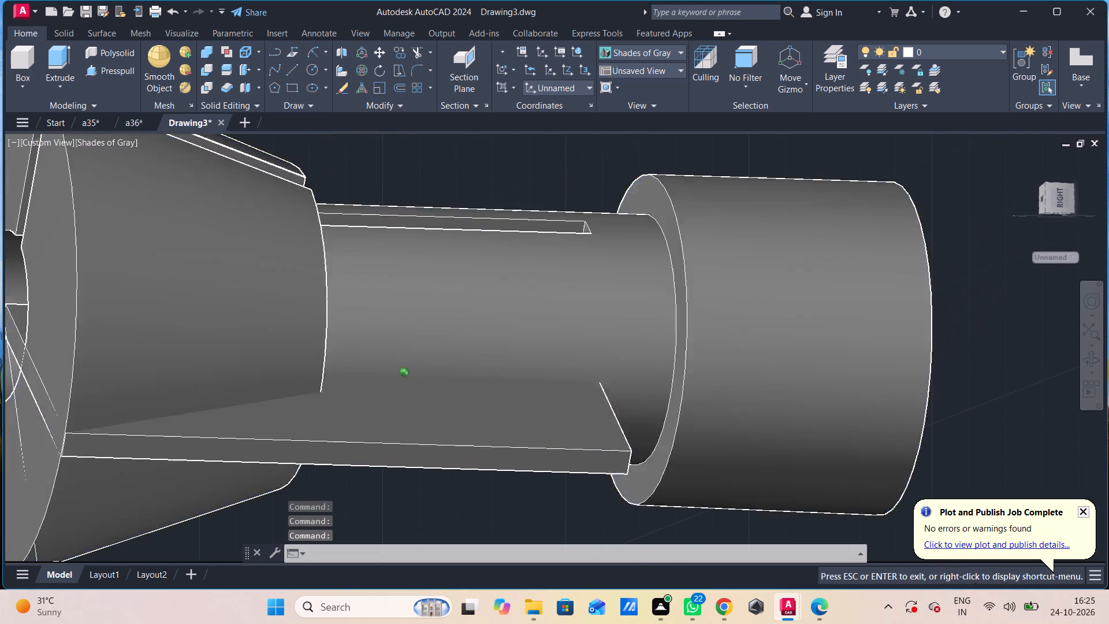
pyautogui.keyDown('shift'); pyautogui.moveTo(180, 495); pyautogui.dragTo(321, 532, button='middle'); pyautogui.keyUp('shift')
pyautogui.moveTo(316, 526); pyautogui.dragTo(337, 432, button='middle')
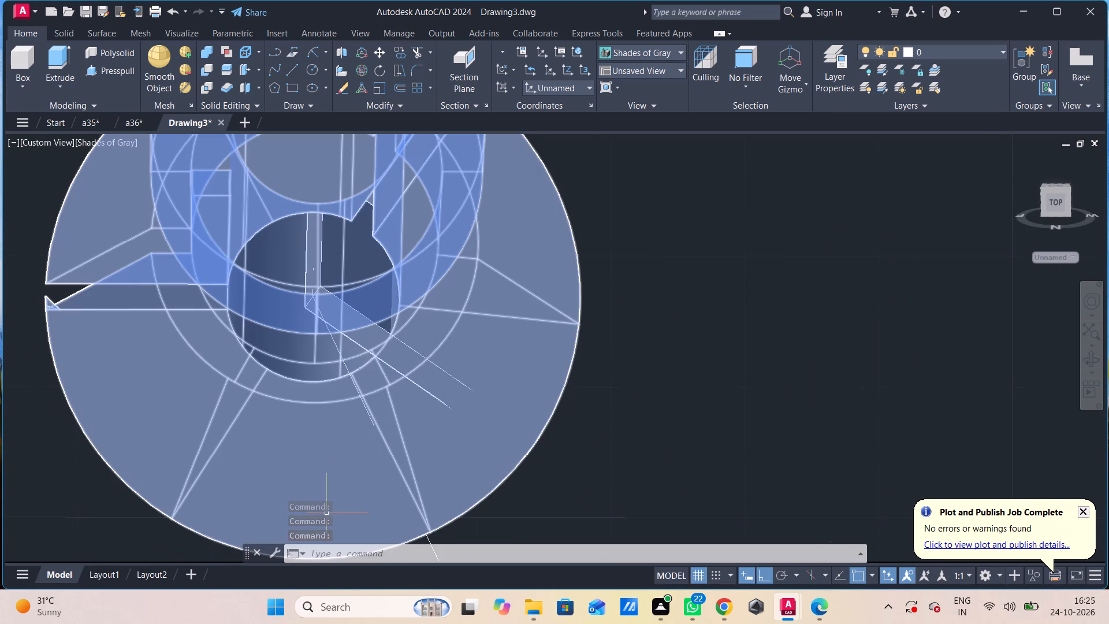
pyautogui.press('s')
pyautogui.write('ub')
pyautogui.press('space')
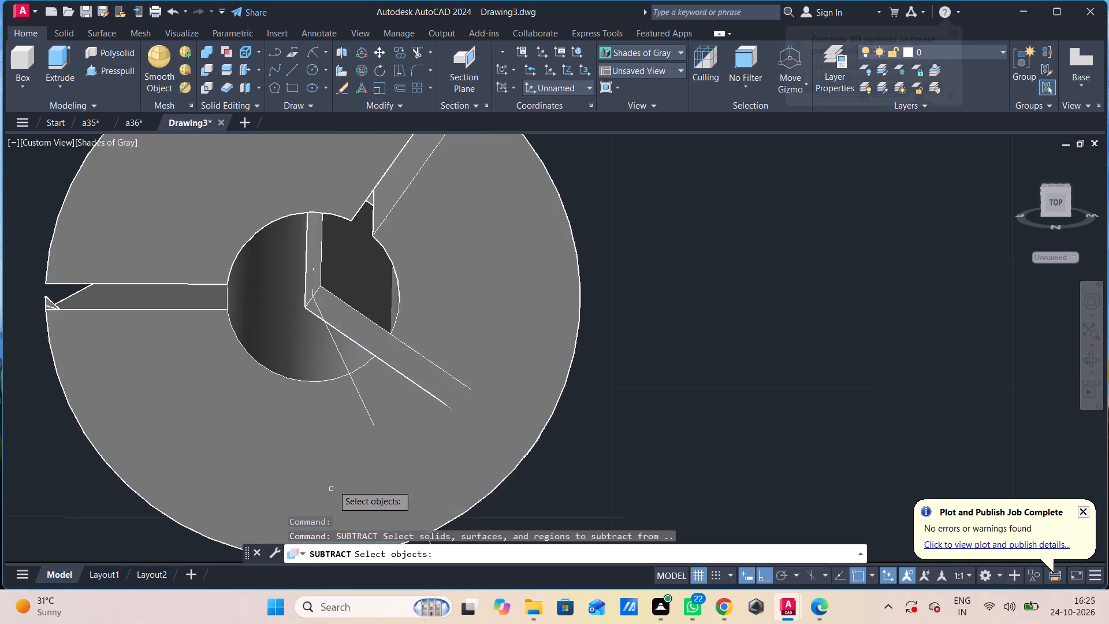
pyautogui.click(333, 468)
pyautogui.press('space')
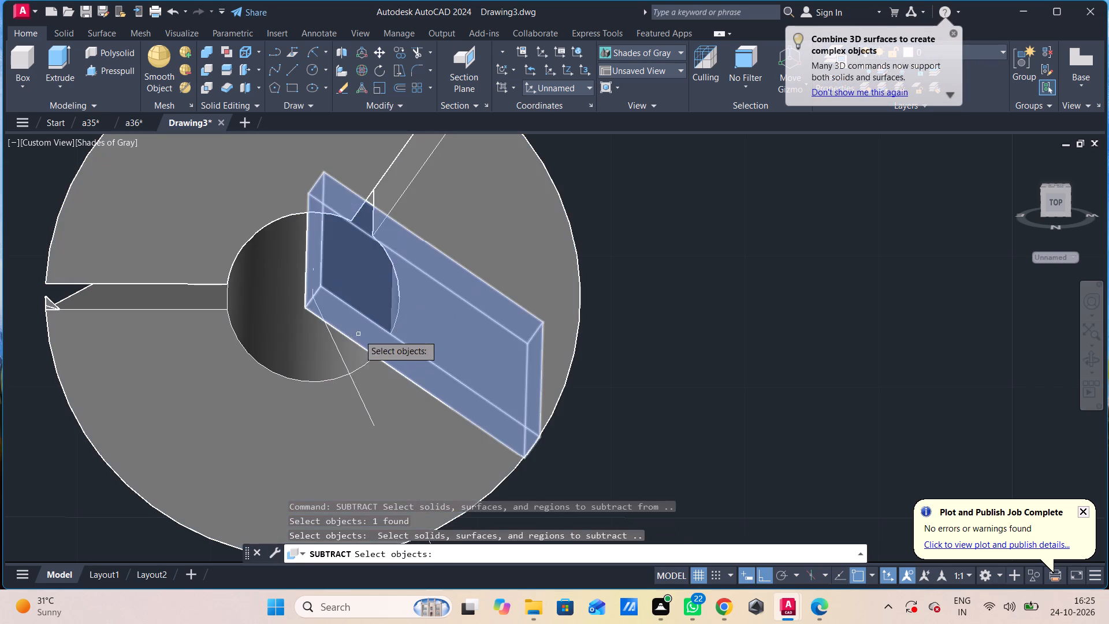
pyautogui.click(359, 333)
pyautogui.press('space')
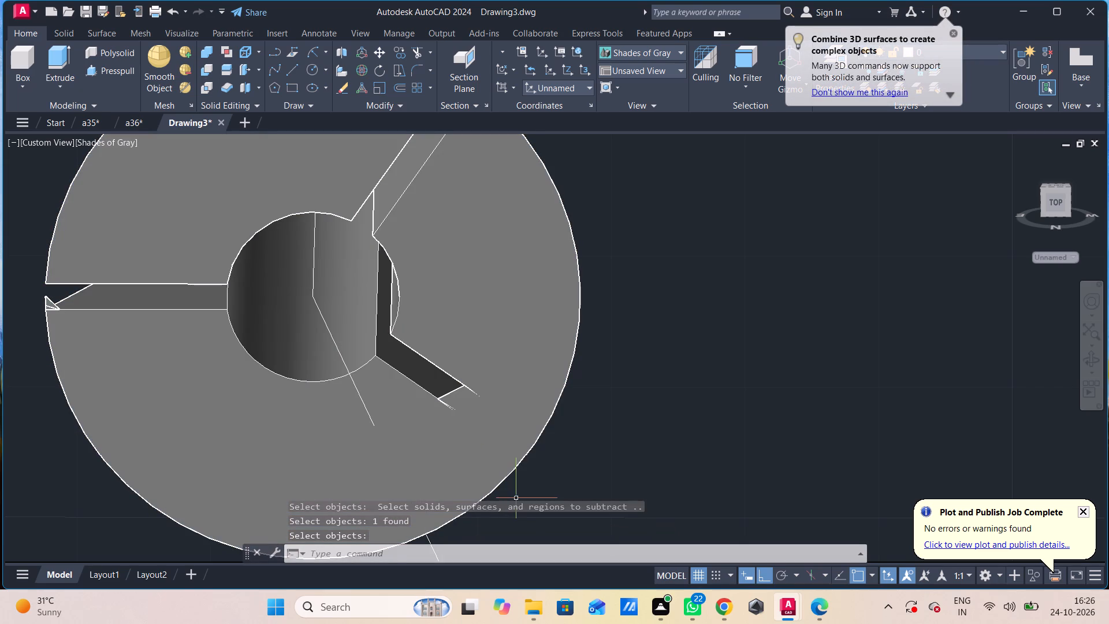
# Presspull the remaining face at the third slot's outer end about 13 units outward through the flared rim.
pyautogui.keyDown('shift'); pyautogui.moveTo(551, 508); pyautogui.dragTo(487, 498, button='middle'); pyautogui.keyUp('shift')
pyautogui.keyDown('shift'); pyautogui.moveTo(584, 443); pyautogui.dragTo(462, 408, button='middle'); pyautogui.keyUp('shift')
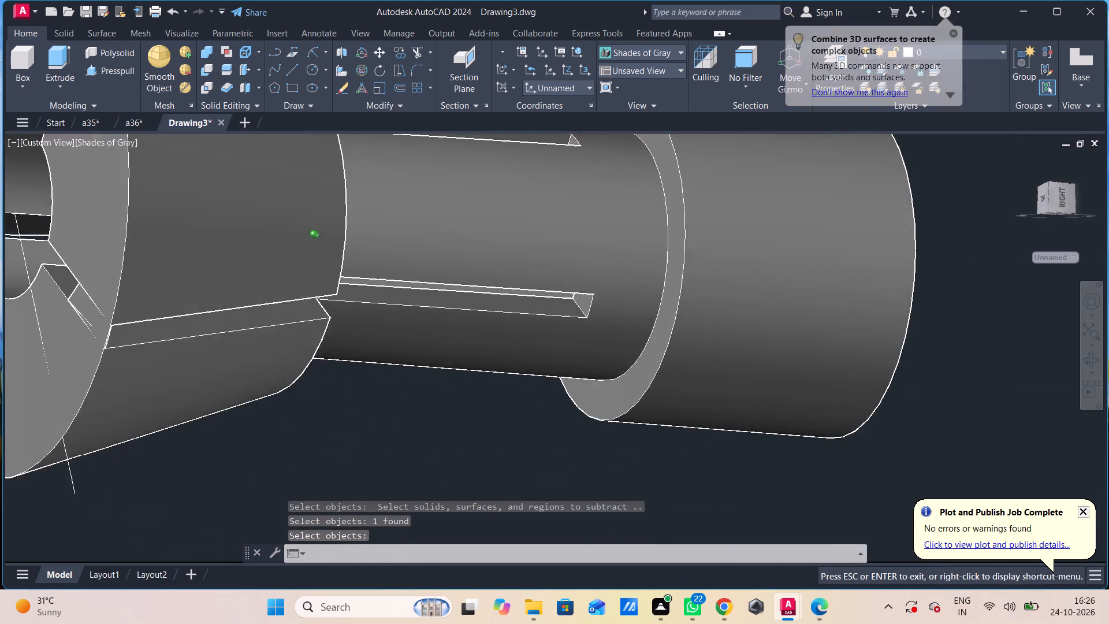
pyautogui.keyDown('shift'); pyautogui.moveTo(462, 408); pyautogui.dragTo(296, 378, button='middle'); pyautogui.keyUp('shift')
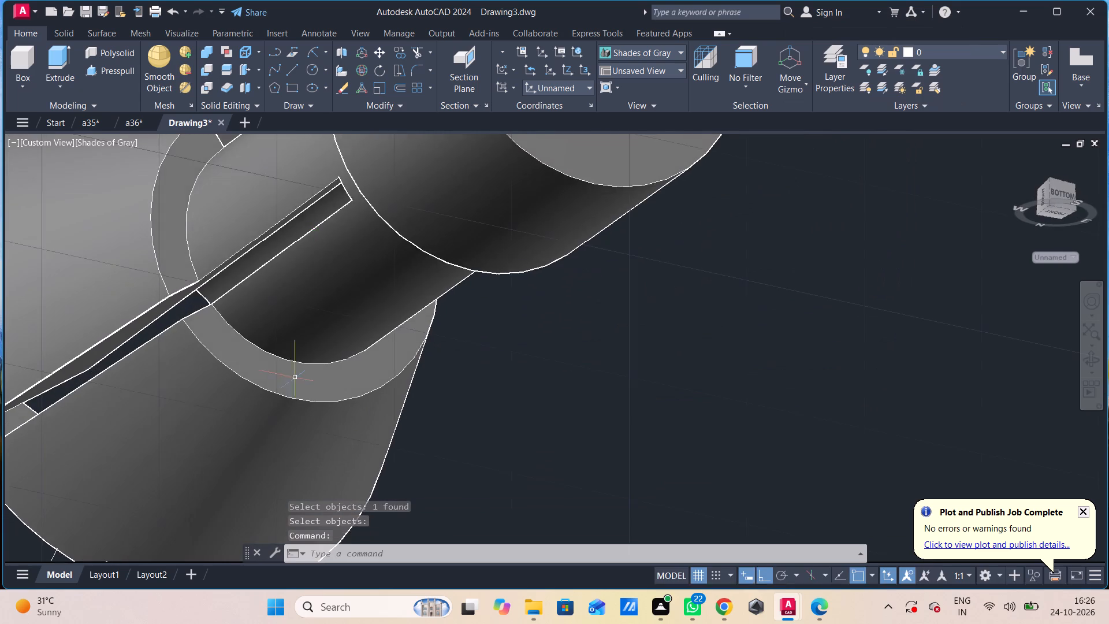
pyautogui.moveTo(233, 391); pyautogui.dragTo(395, 373, button='middle')
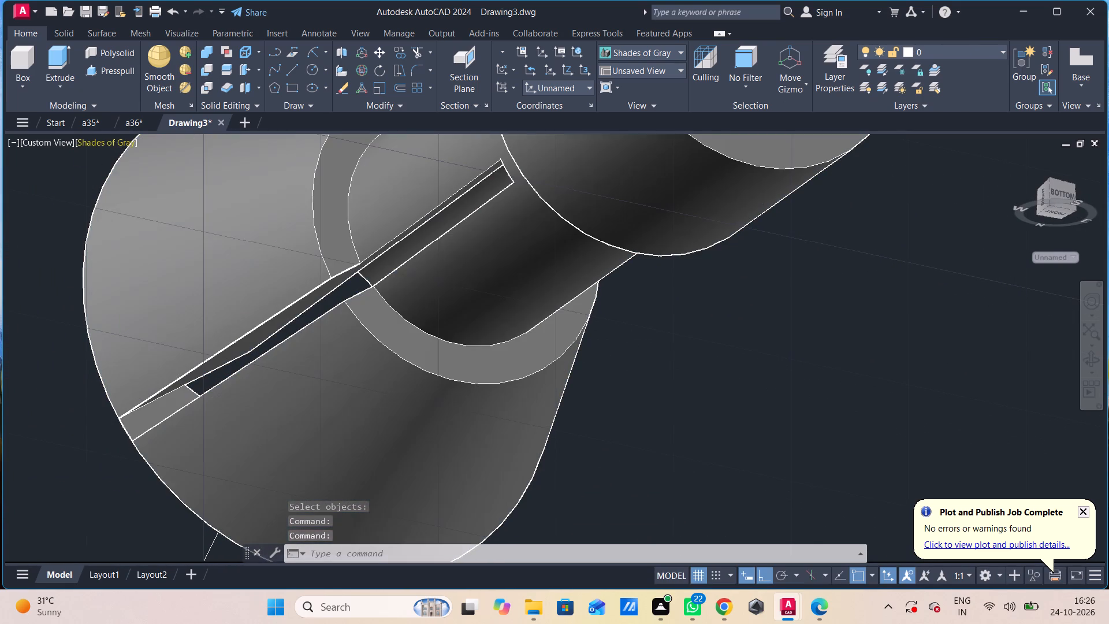
pyautogui.click(120, 72)
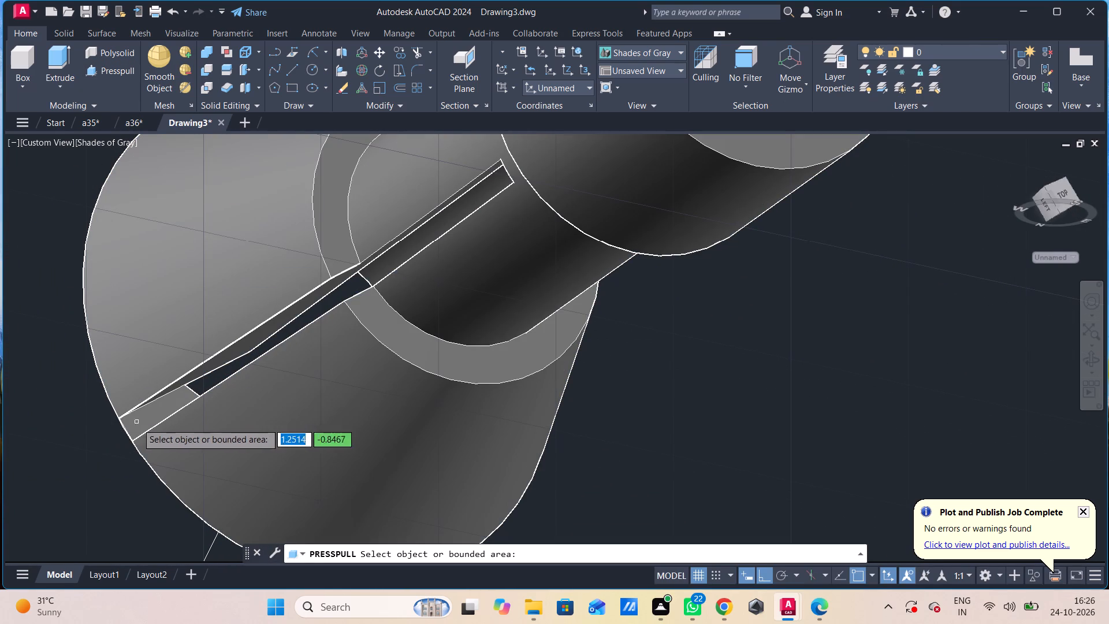
pyautogui.moveTo(146, 425); pyautogui.dragTo(80, 451)
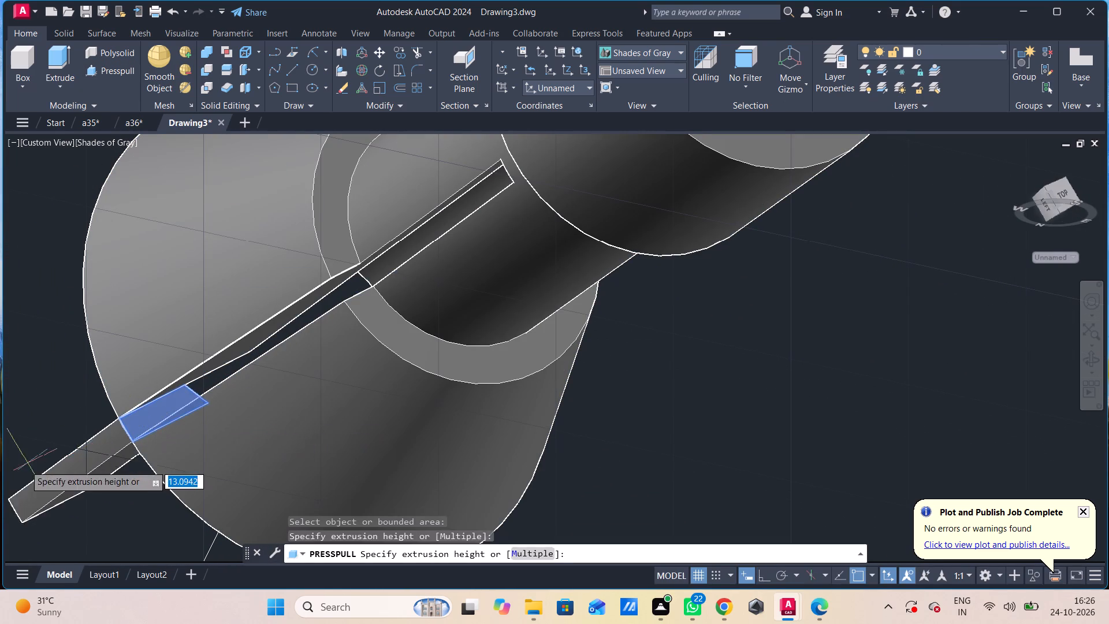
pyautogui.click(25, 465)
pyautogui.keyDown('shift'); pyautogui.moveTo(102, 465); pyautogui.dragTo(336, 528, button='middle'); pyautogui.keyUp('shift')
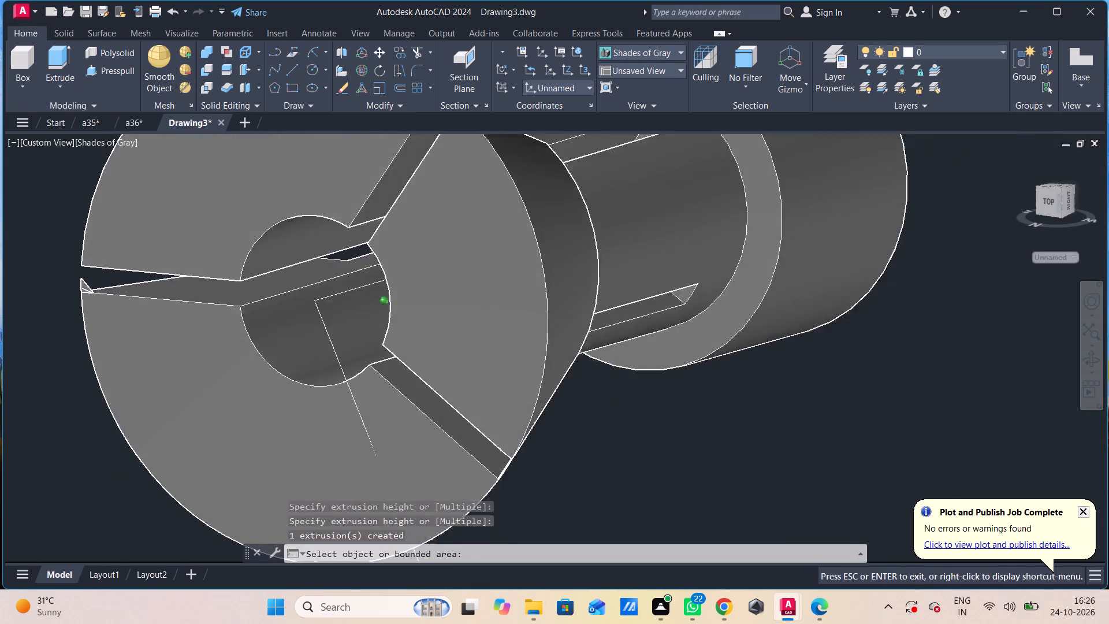
pyautogui.keyDown('shift'); pyautogui.moveTo(336, 528); pyautogui.dragTo(368, 526, button='middle'); pyautogui.keyUp('shift')
pyautogui.press('Escape')
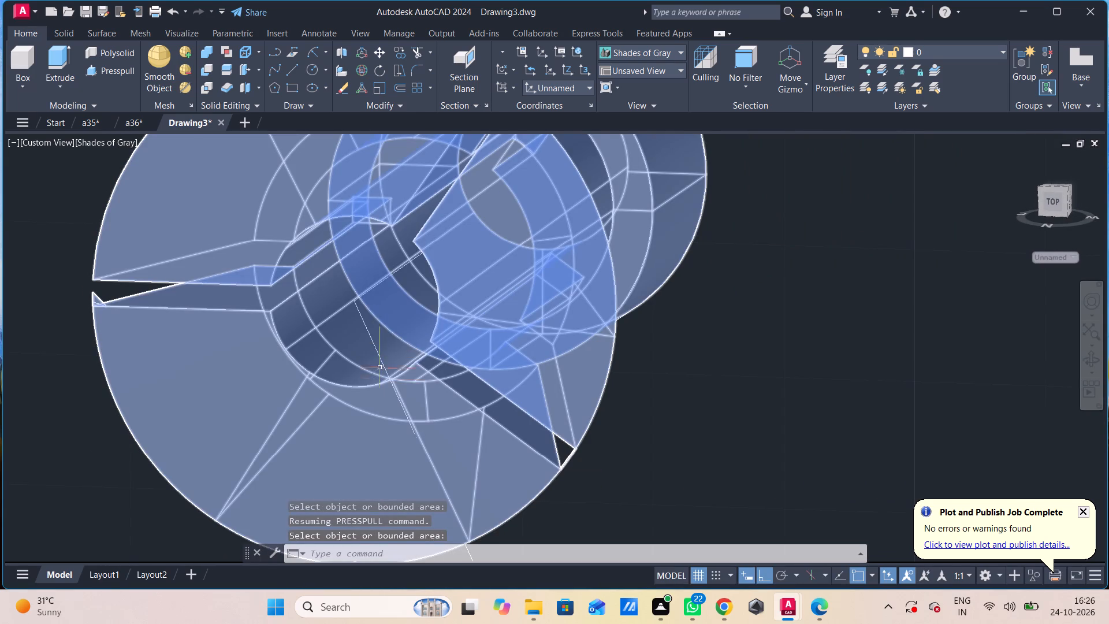
# Delete the two construction lines drawn from the axial hole's centre.
pyautogui.scroll(-2, 613, 523)
pyautogui.keyDown('shift'); pyautogui.moveTo(611, 525); pyautogui.dragTo(627, 510, button='middle'); pyautogui.keyUp('shift')
pyautogui.click(533, 434)
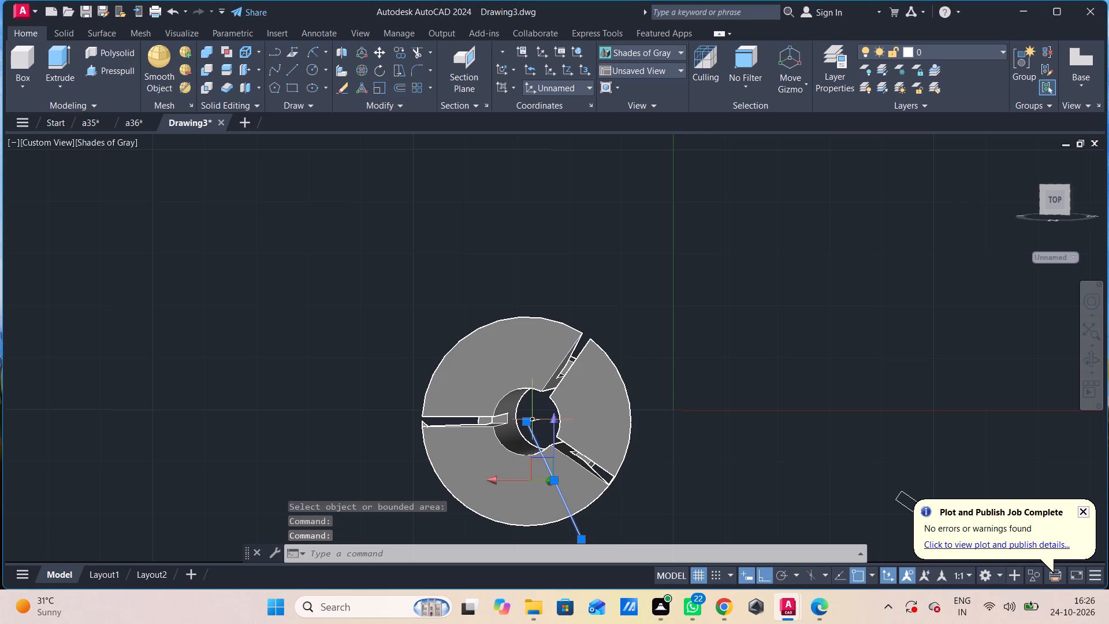
pyautogui.click(533, 422)
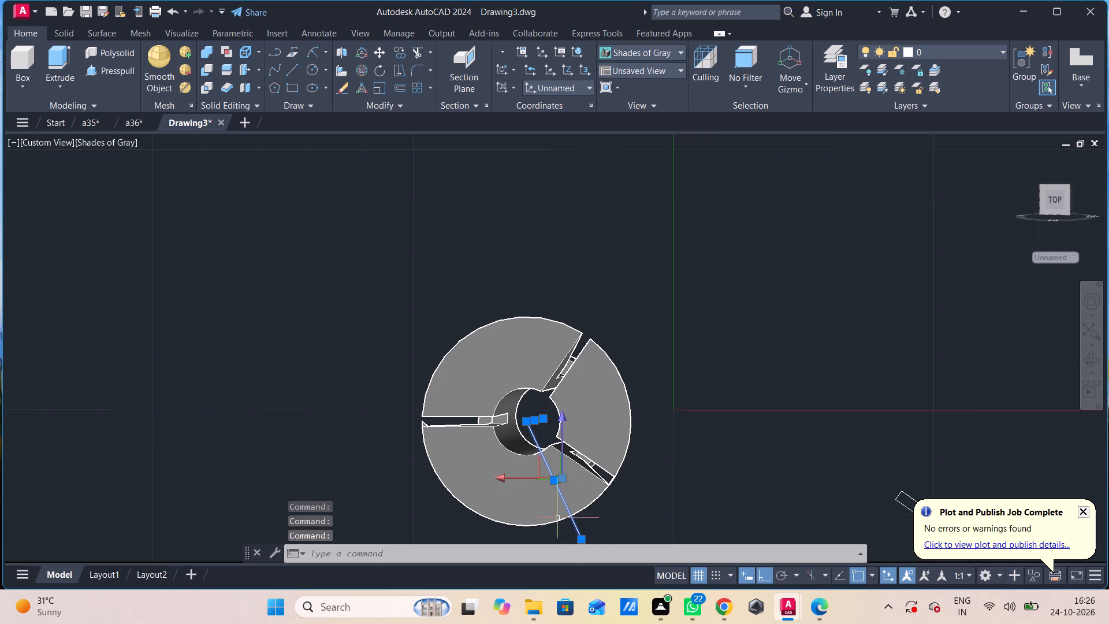
pyautogui.press('Delete')
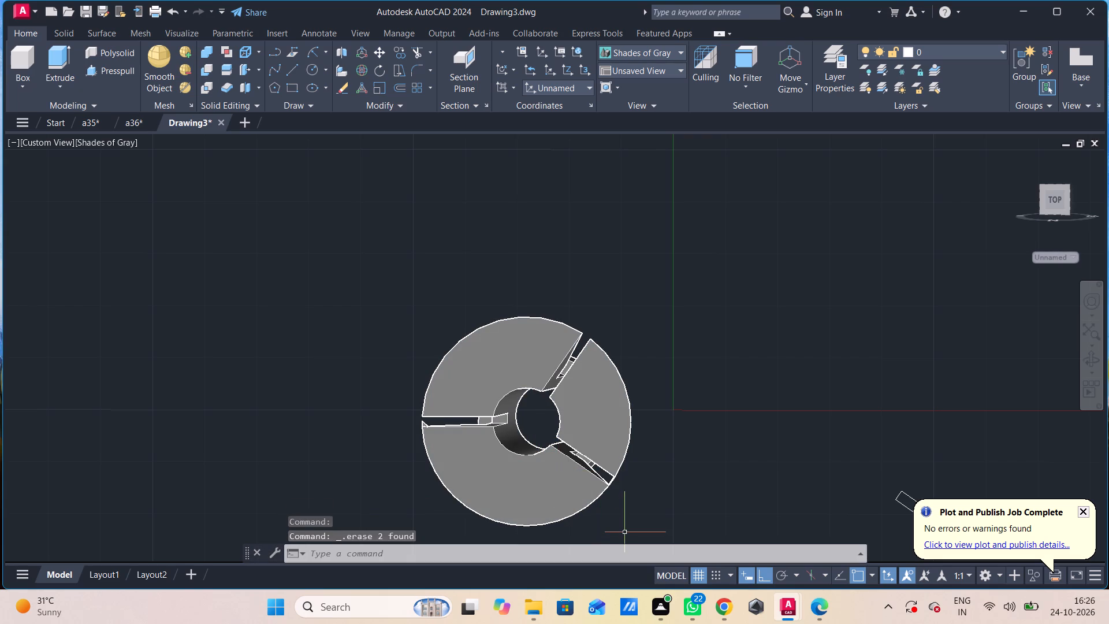
# Examine the slotted round part from the flared end, the side and the collar end.
pyautogui.keyDown('shift'); pyautogui.moveTo(631, 534); pyautogui.dragTo(649, 537, button='middle'); pyautogui.keyUp('shift')
pyautogui.moveTo(650, 530); pyautogui.dragTo(649, 510, button='middle')
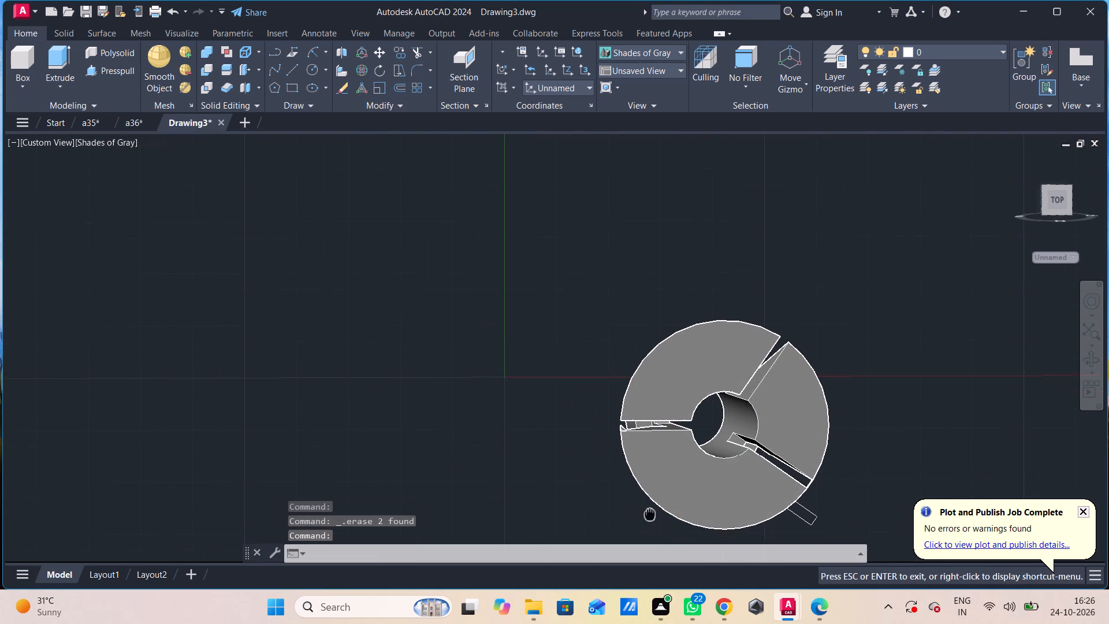
pyautogui.moveTo(649, 510); pyautogui.dragTo(593, 424, button='middle')
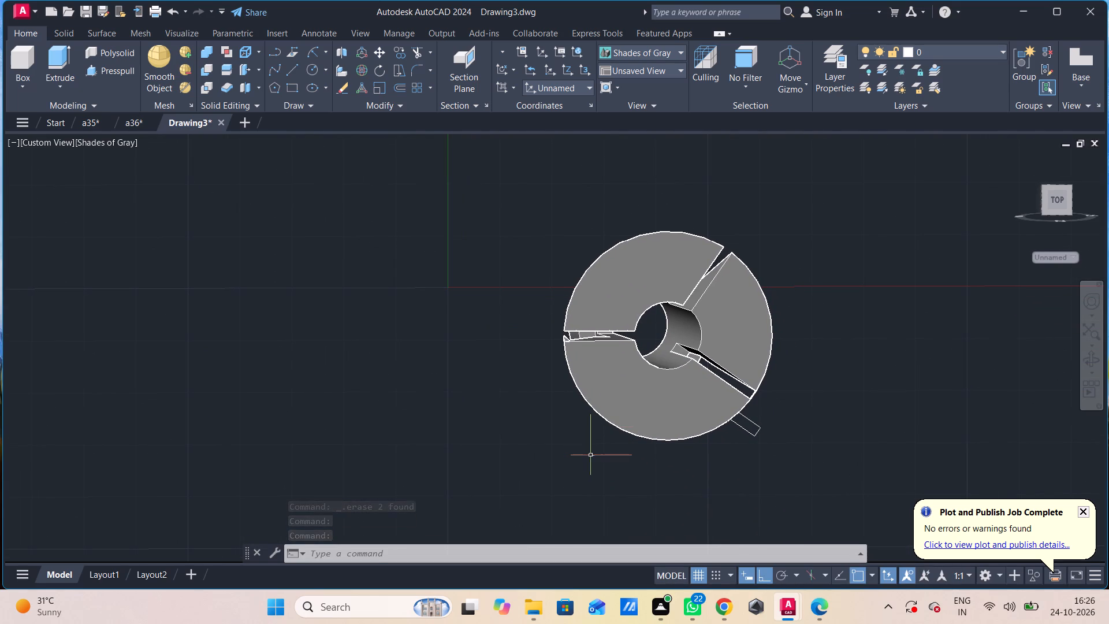
pyautogui.keyDown('shift'); pyautogui.moveTo(602, 459); pyautogui.dragTo(640, 474, button='middle'); pyautogui.keyUp('shift')
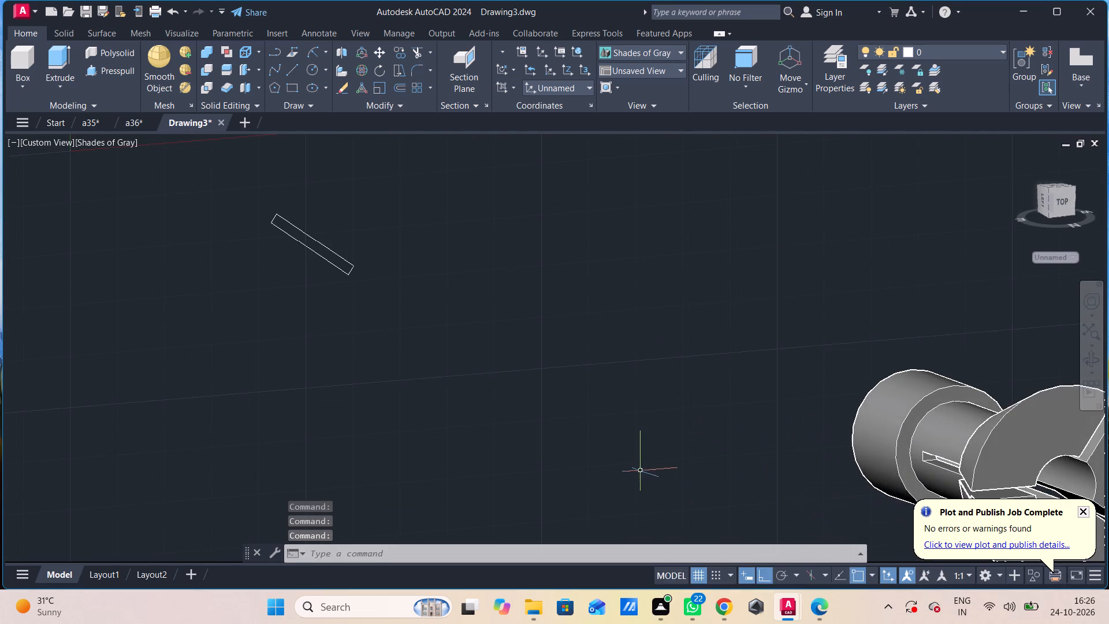
pyautogui.moveTo(641, 475); pyautogui.dragTo(346, 369, button='middle')
pyautogui.keyDown('shift'); pyautogui.moveTo(337, 361); pyautogui.dragTo(350, 364, button='middle'); pyautogui.keyUp('shift')
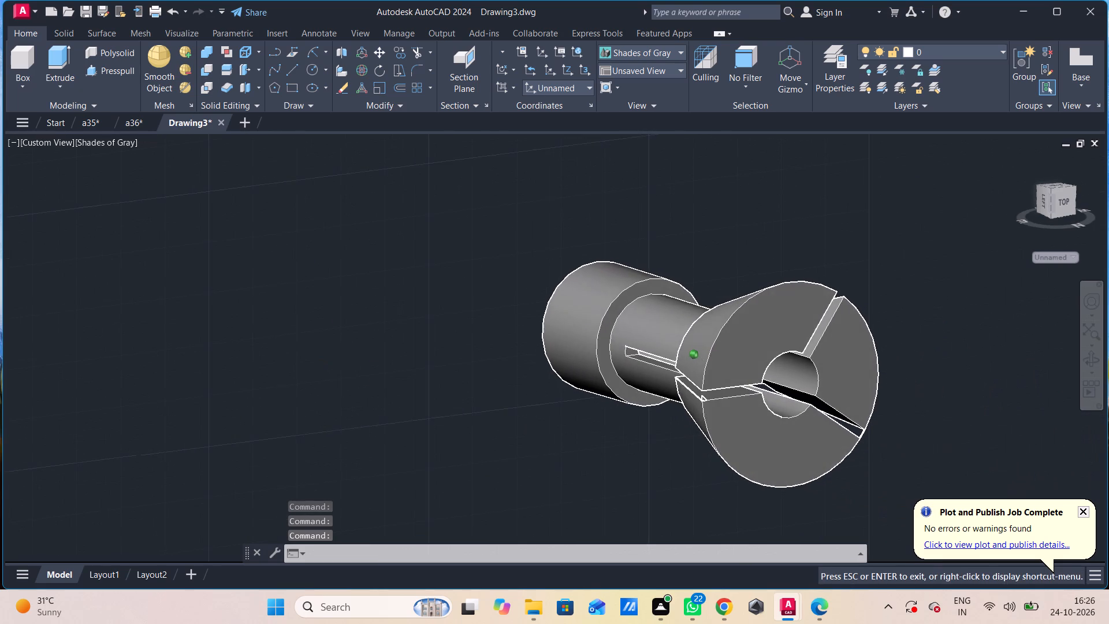
pyautogui.keyDown('shift'); pyautogui.moveTo(350, 364); pyautogui.dragTo(501, 422, button='middle'); pyautogui.keyUp('shift')
pyautogui.keyDown('shift'); pyautogui.middleClick(501, 420); pyautogui.keyUp('shift')
pyautogui.keyDown('shift'); pyautogui.middleClick(497, 413); pyautogui.keyUp('shift')
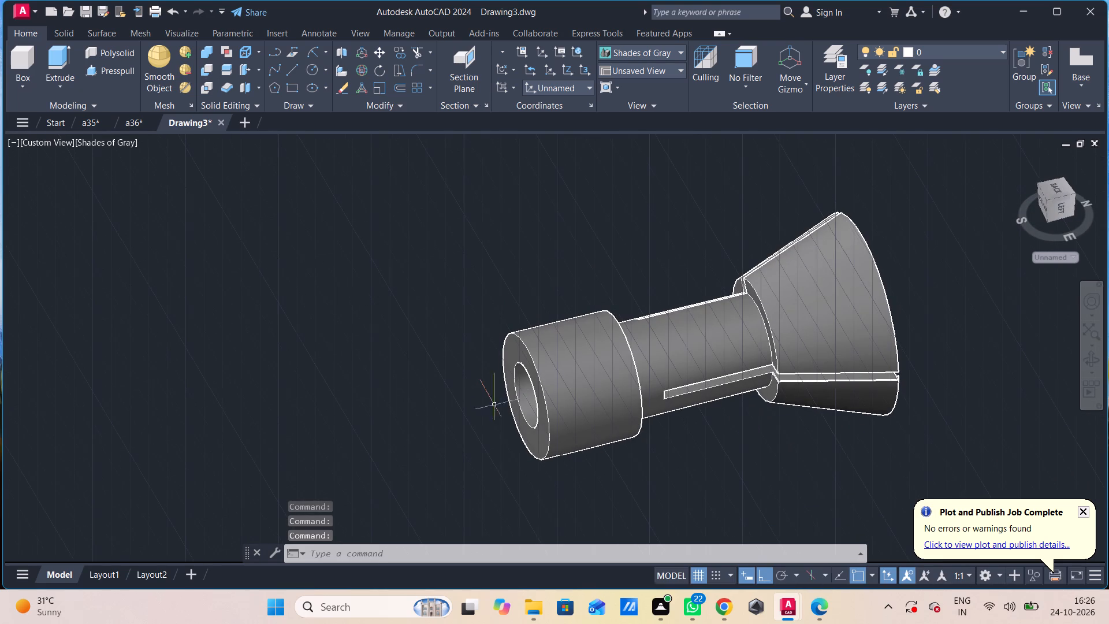
pyautogui.keyDown('shift'); pyautogui.moveTo(497, 458); pyautogui.dragTo(481, 405, button='middle'); pyautogui.keyUp('shift')
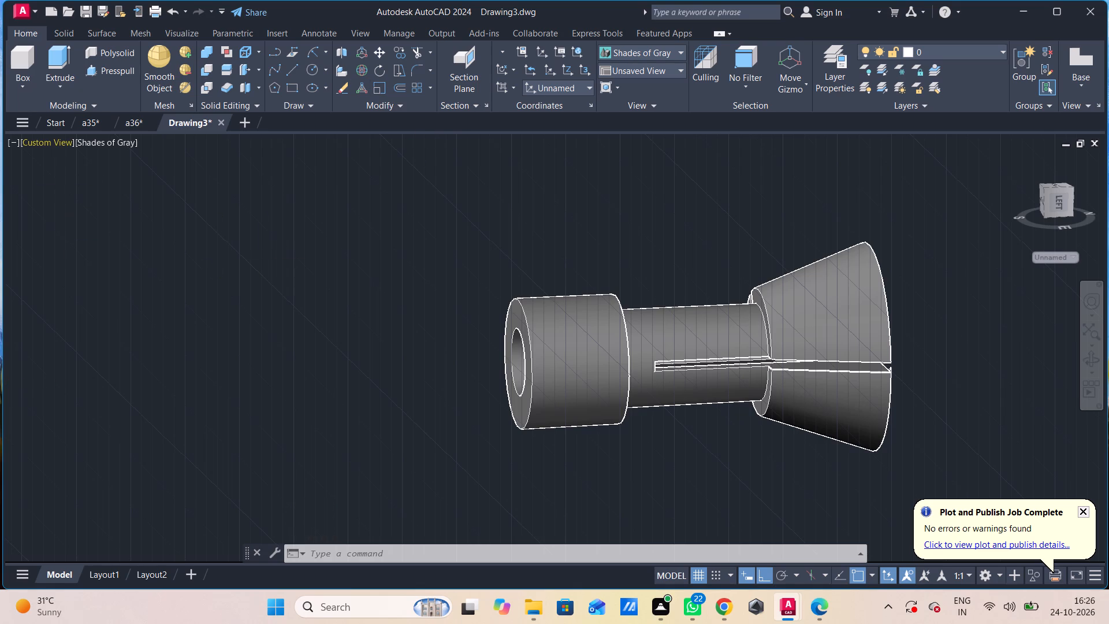
# Set the standard Right view so the round part is shown side-on.
pyautogui.click(48, 140)
pyautogui.click(87, 237)
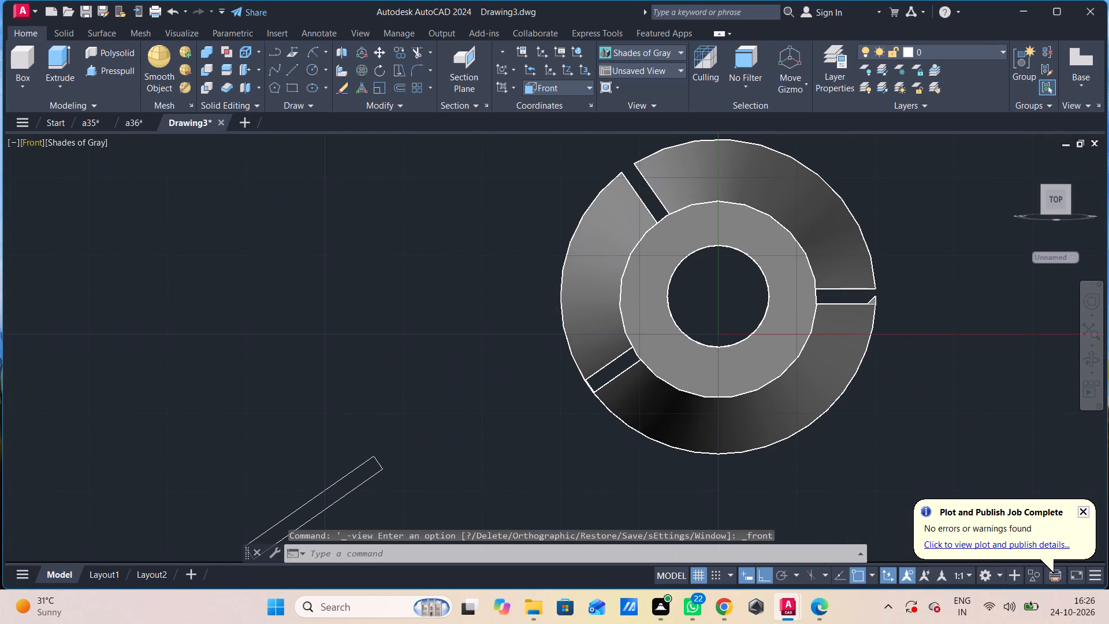
pyautogui.click(32, 142)
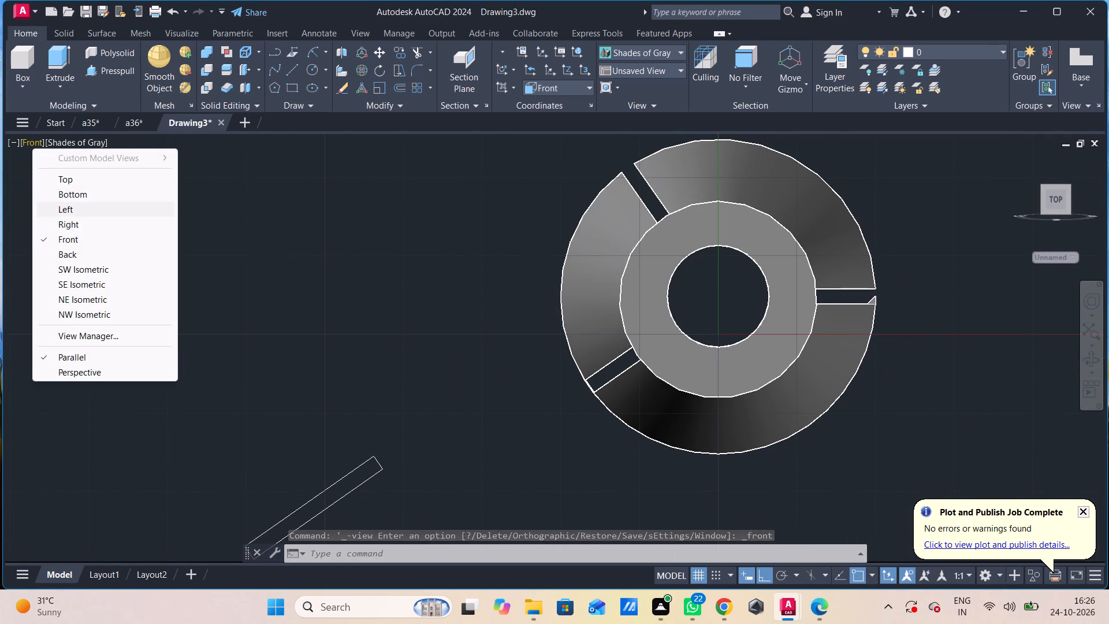
pyautogui.click(86, 217)
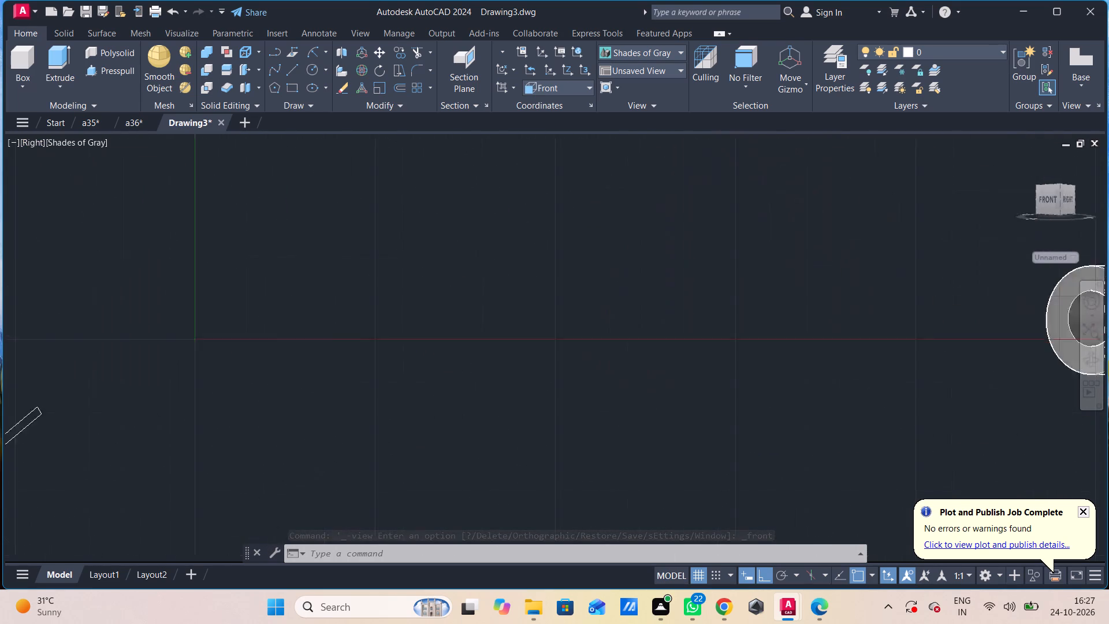
pyautogui.moveTo(981, 438); pyautogui.dragTo(958, 440, button='middle')
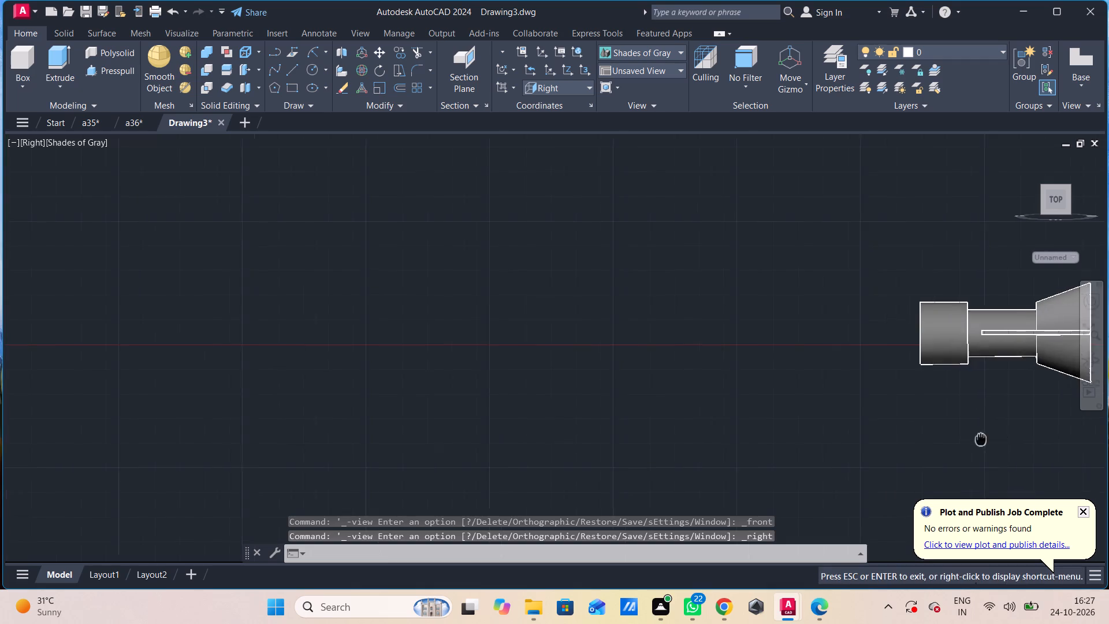
pyautogui.moveTo(958, 440); pyautogui.dragTo(701, 432, button='middle')
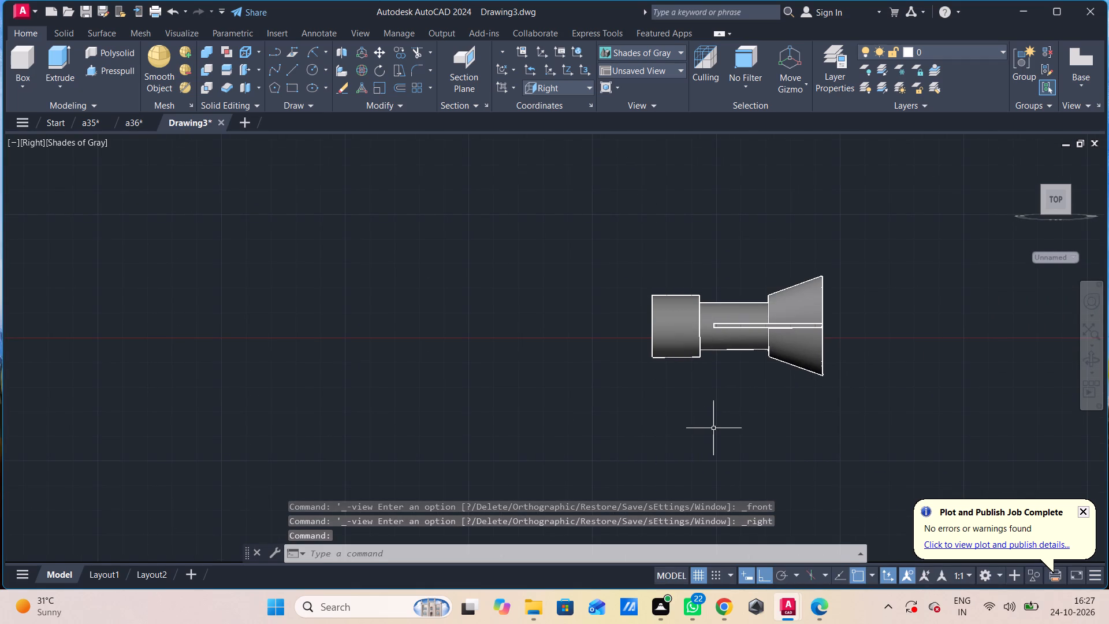
pyautogui.moveTo(731, 433); pyautogui.dragTo(718, 428)
pyautogui.scroll(2, 645, 393)
pyautogui.moveTo(645, 393); pyautogui.dragTo(520, 344)
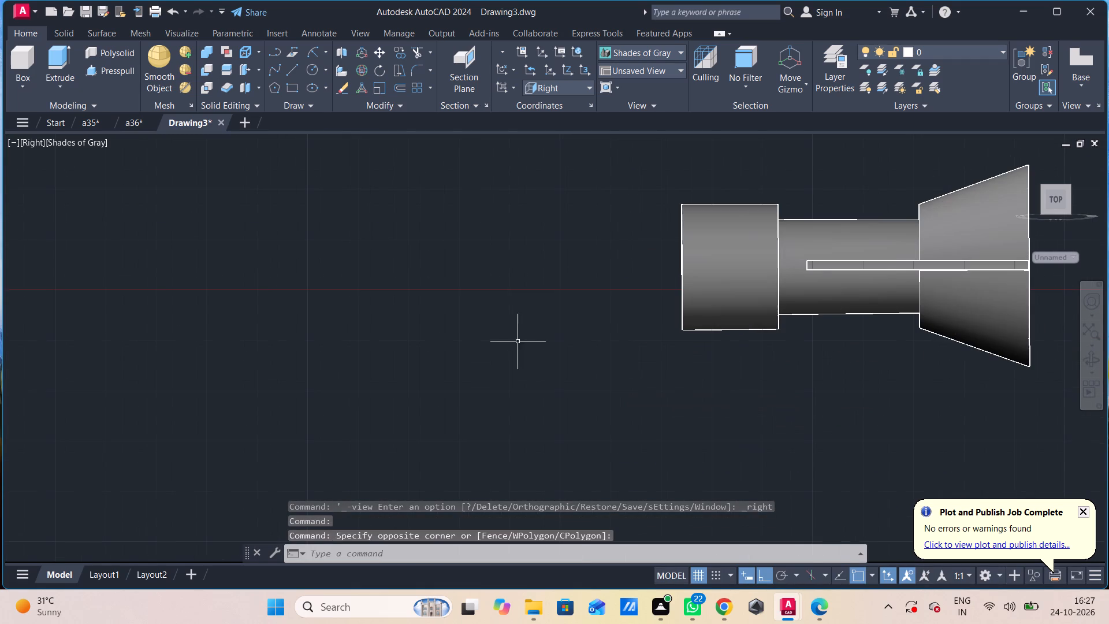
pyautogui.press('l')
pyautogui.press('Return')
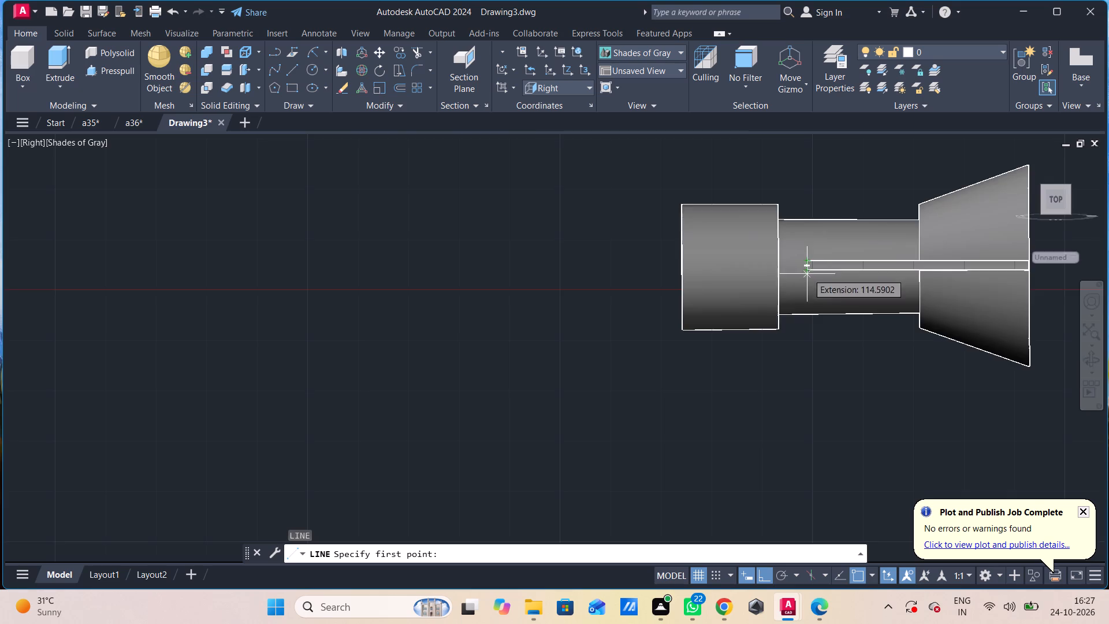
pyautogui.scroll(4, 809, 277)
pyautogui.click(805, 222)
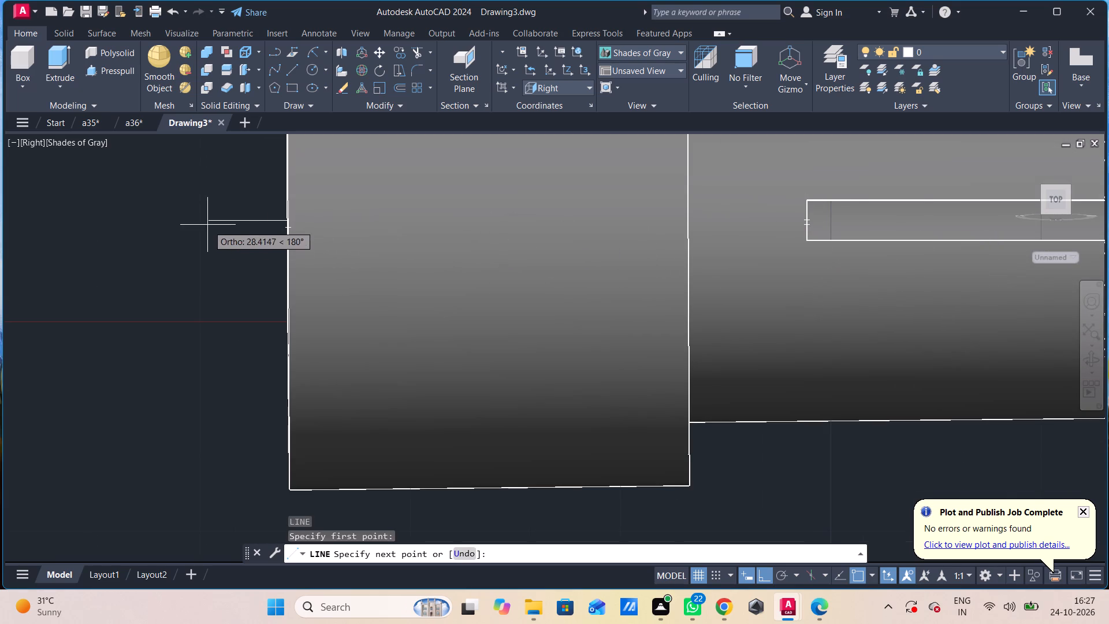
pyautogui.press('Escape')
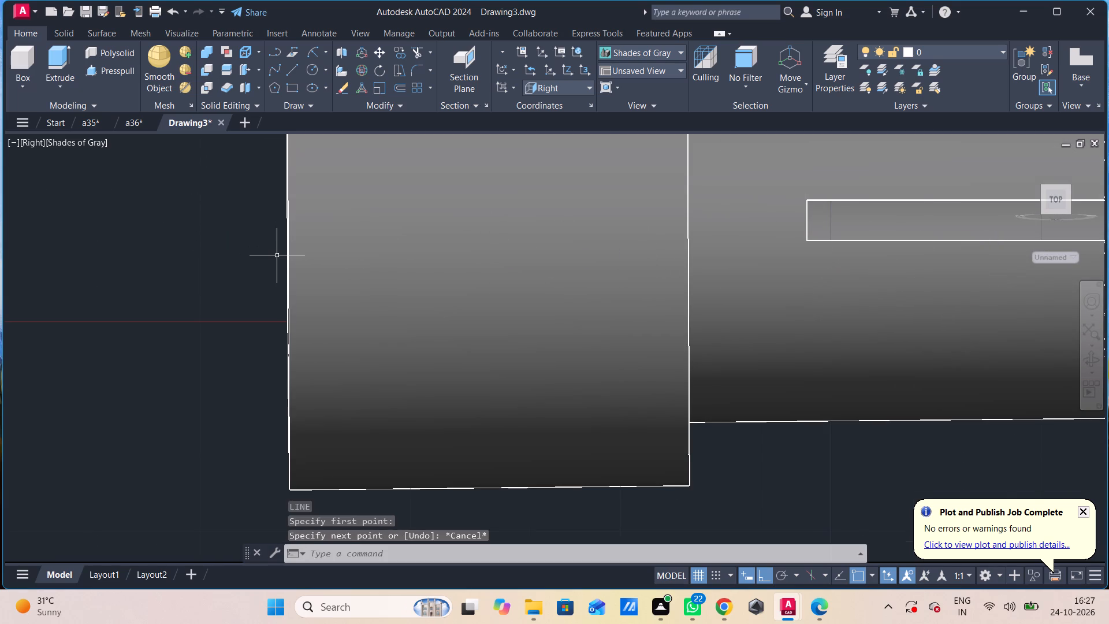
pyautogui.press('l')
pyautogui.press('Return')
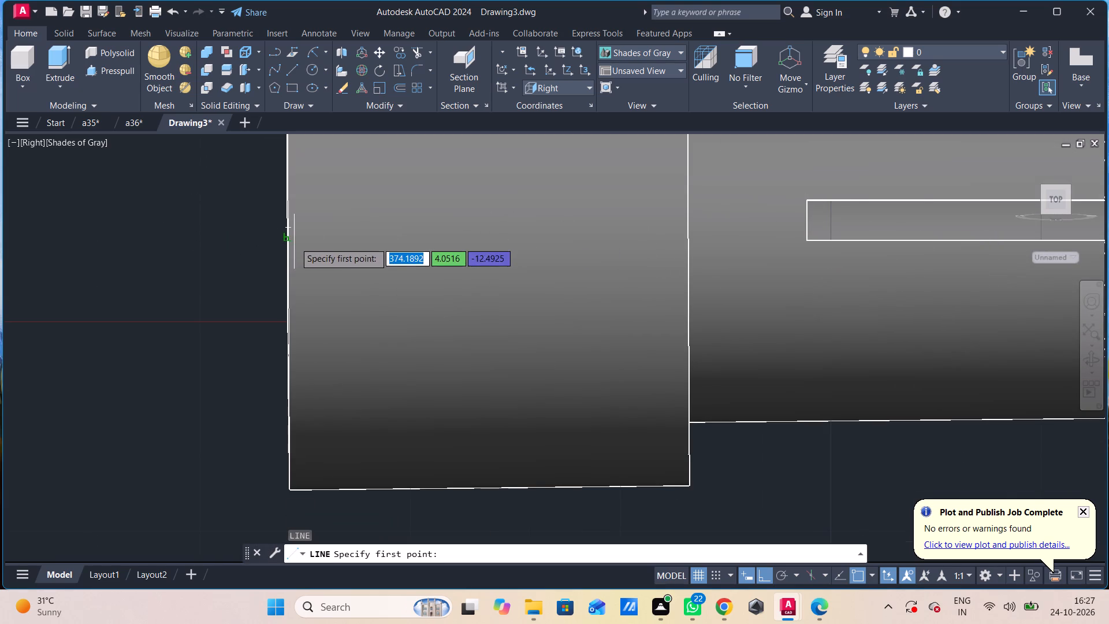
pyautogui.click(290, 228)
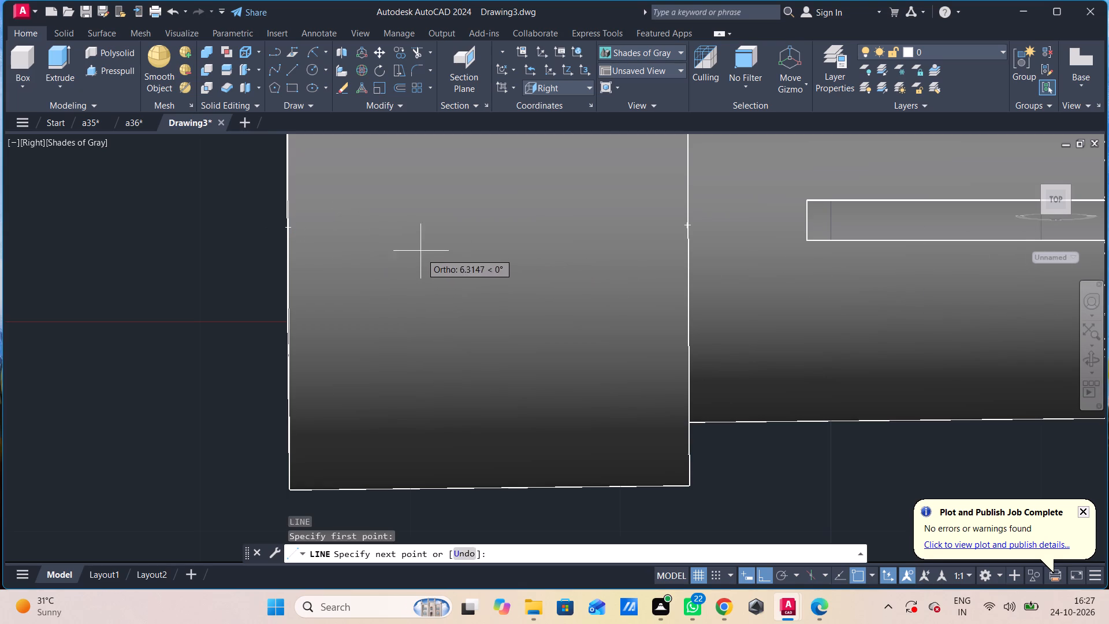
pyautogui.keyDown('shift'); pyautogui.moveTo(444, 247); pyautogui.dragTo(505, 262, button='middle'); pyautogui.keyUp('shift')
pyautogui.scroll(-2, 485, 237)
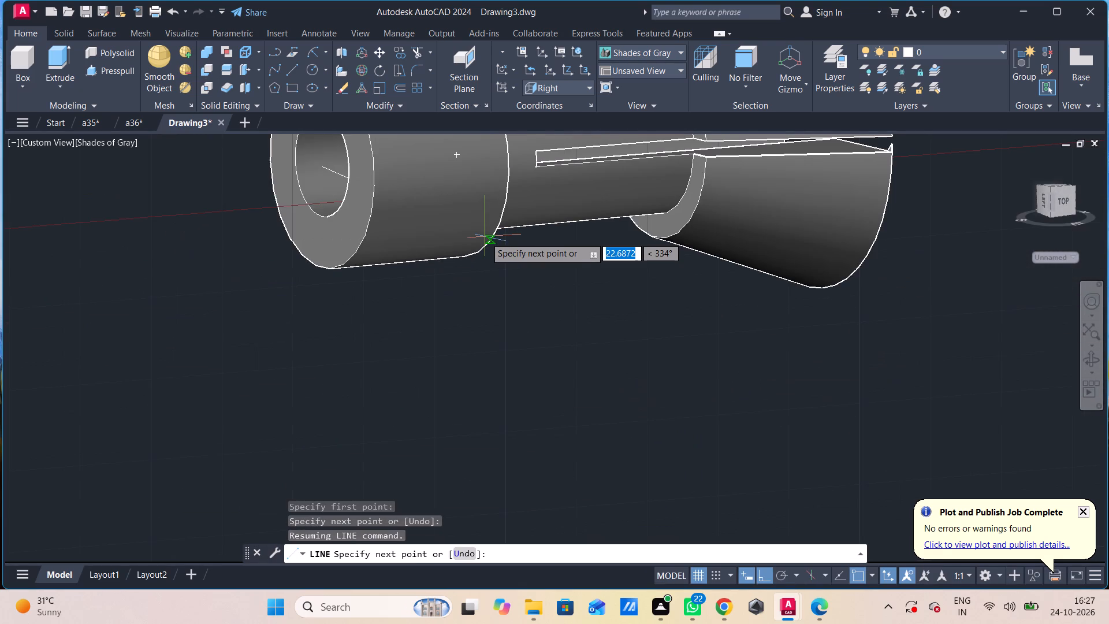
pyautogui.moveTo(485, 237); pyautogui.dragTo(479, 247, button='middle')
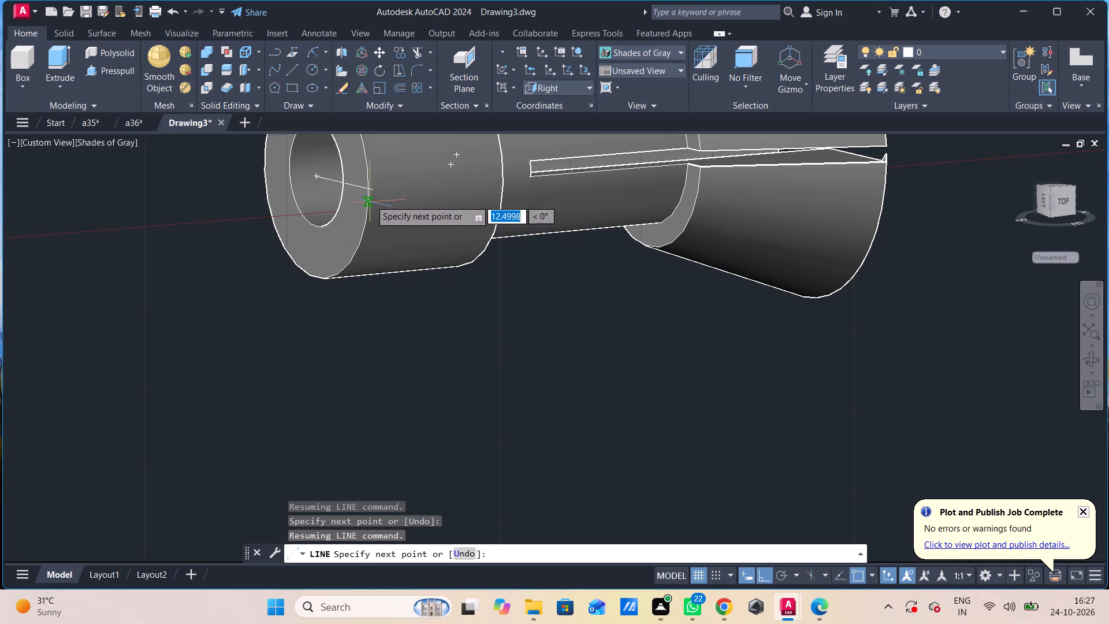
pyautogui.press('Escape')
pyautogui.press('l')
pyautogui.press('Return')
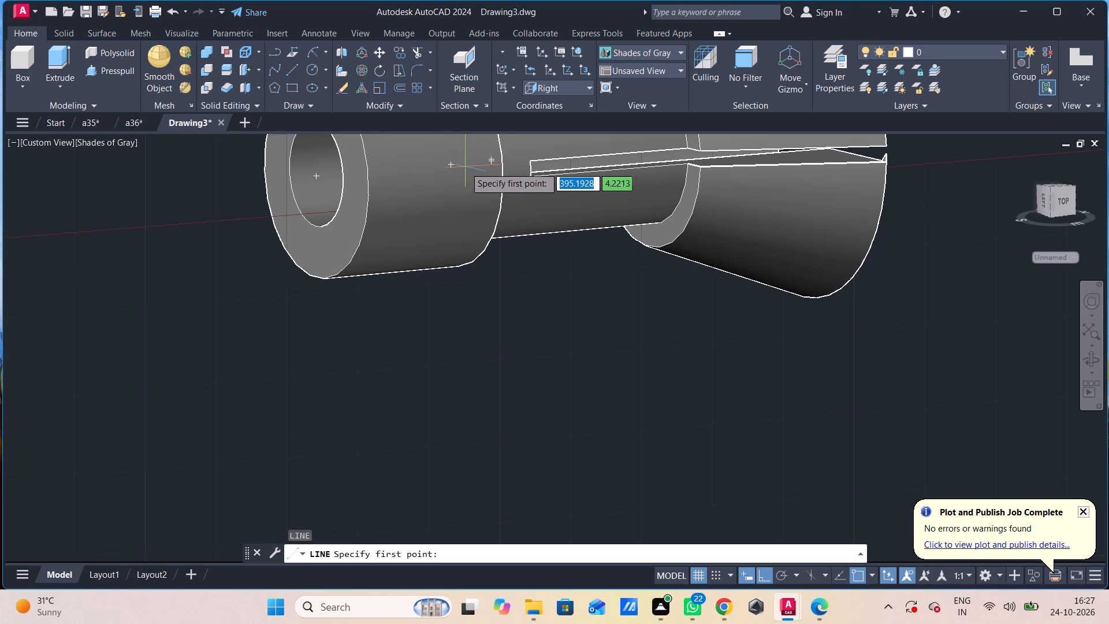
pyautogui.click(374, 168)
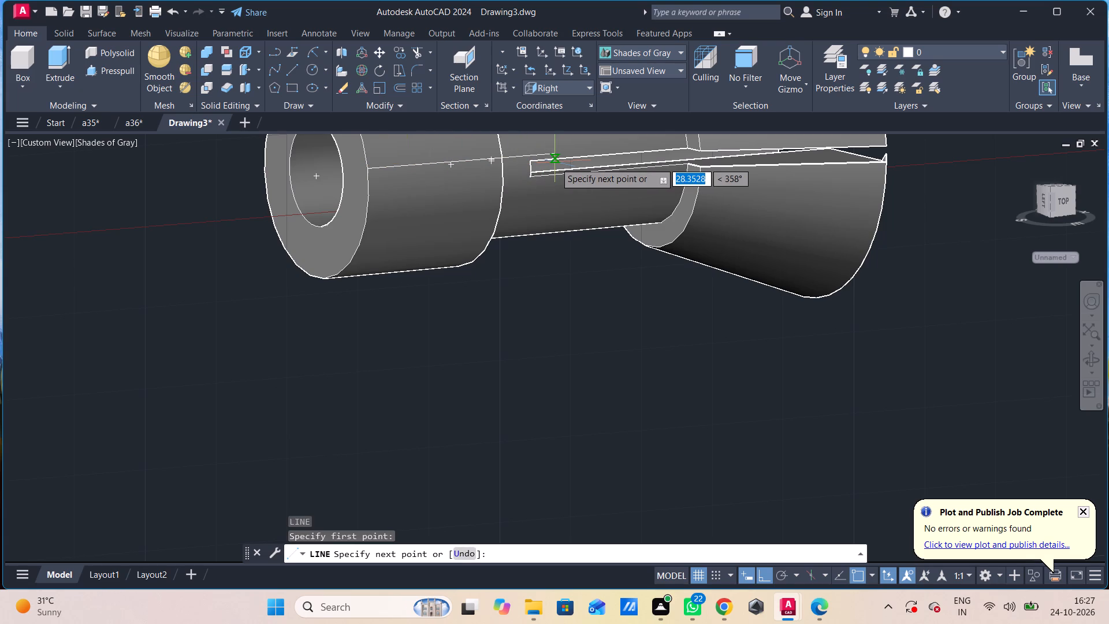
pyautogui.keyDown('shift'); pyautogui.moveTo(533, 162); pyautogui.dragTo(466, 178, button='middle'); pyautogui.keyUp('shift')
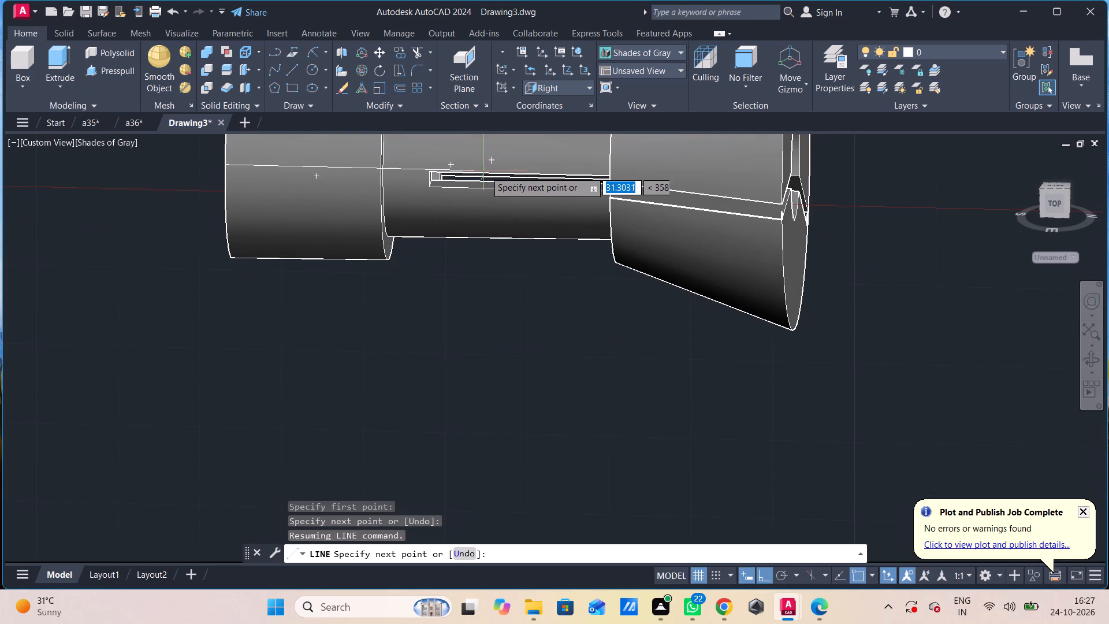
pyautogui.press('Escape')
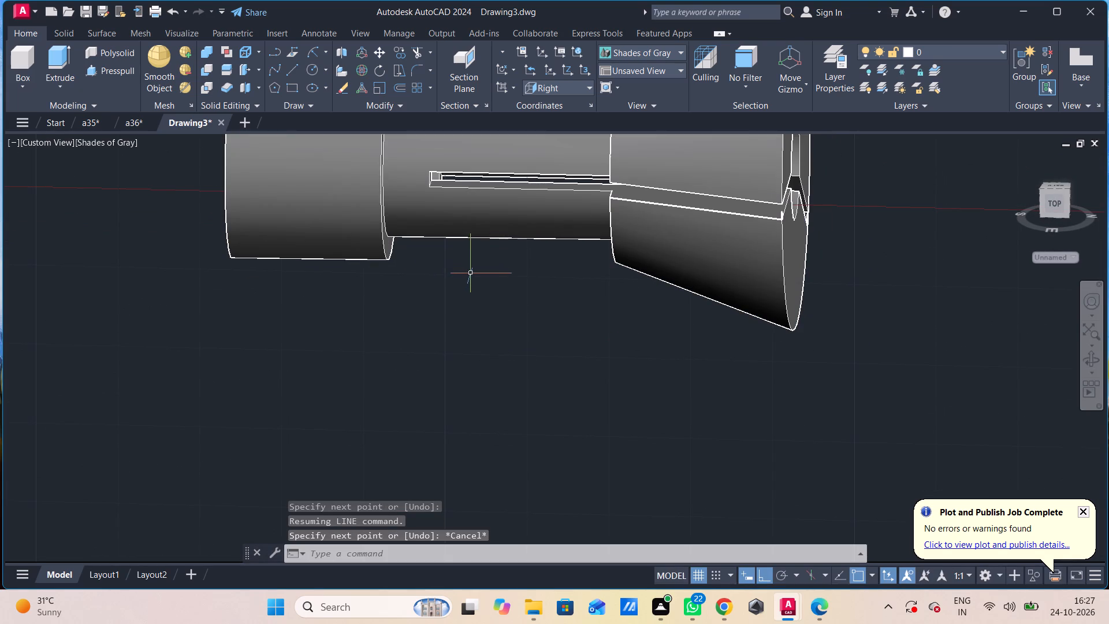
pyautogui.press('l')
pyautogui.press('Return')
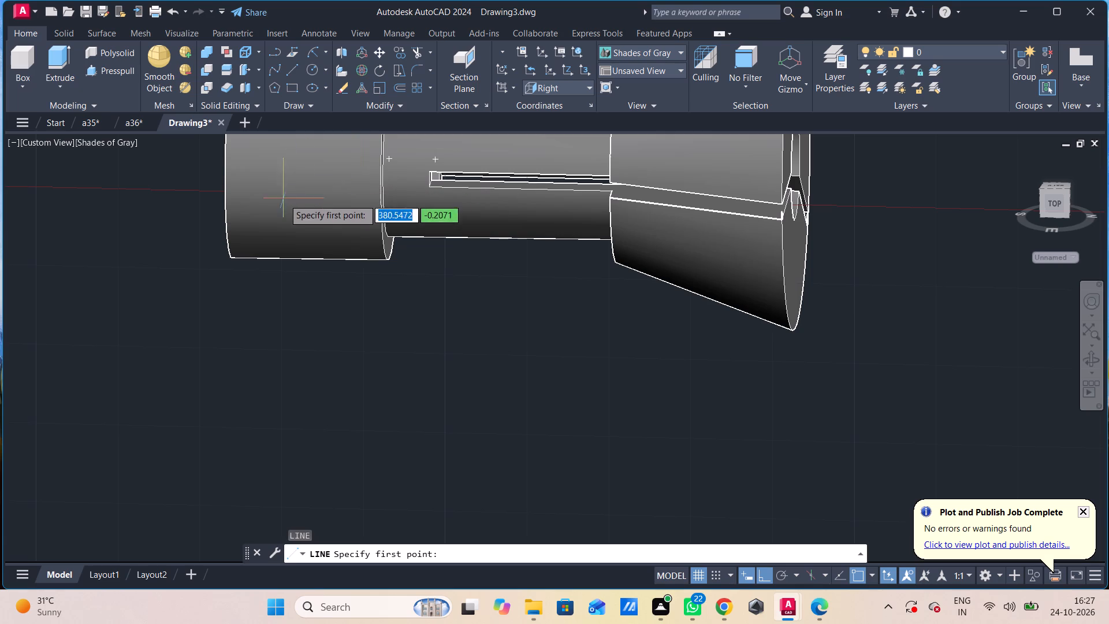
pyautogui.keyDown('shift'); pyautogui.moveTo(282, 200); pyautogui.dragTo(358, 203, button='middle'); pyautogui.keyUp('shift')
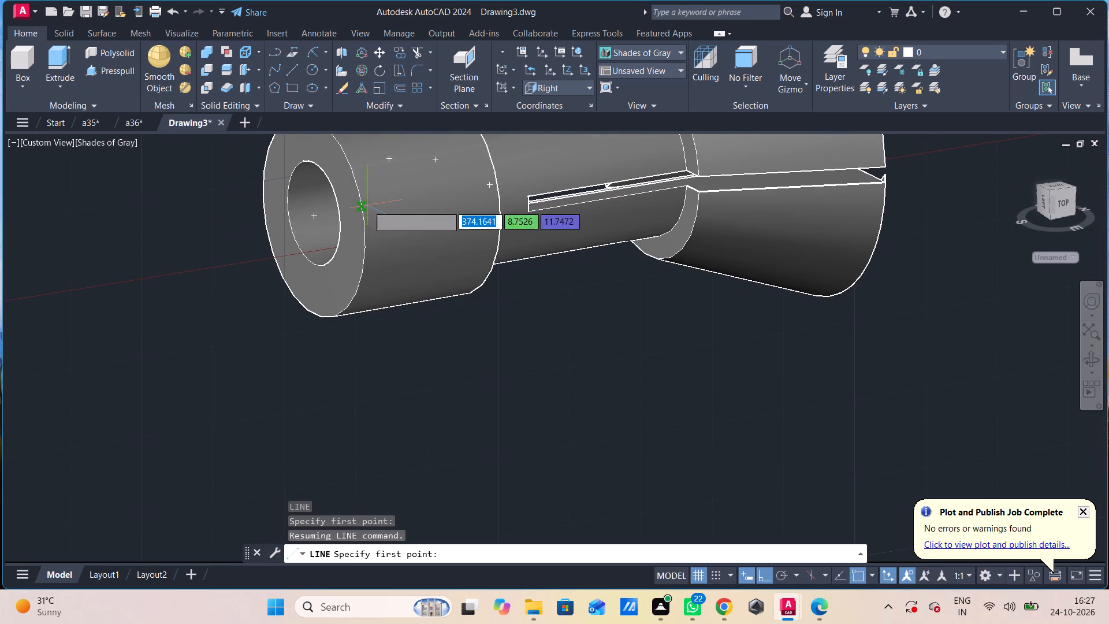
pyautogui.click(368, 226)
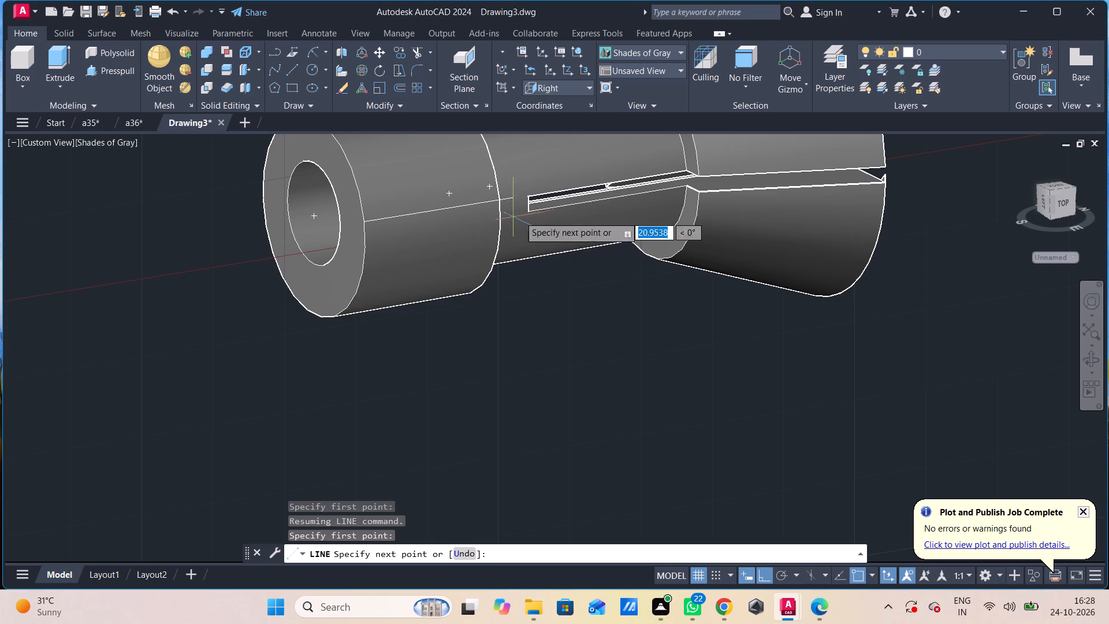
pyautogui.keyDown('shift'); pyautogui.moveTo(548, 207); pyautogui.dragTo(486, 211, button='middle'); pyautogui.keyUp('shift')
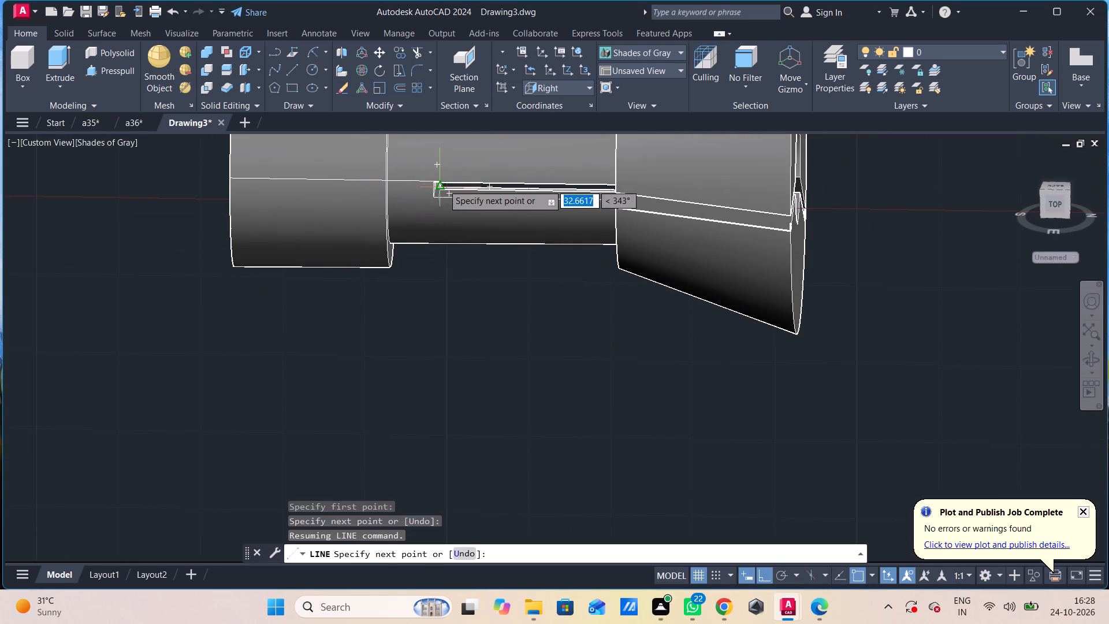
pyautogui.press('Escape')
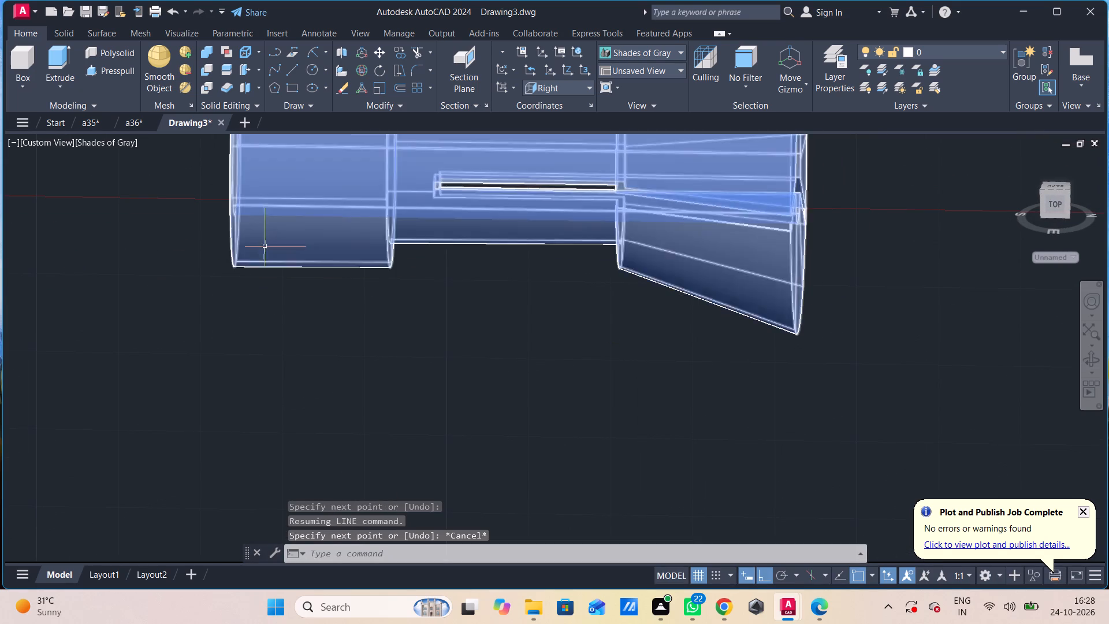
# Draw a connected line from the slot's inner end to the collar shoulder, 3 units out across it, and 19 units along the collar to its end face.
pyautogui.press('l')
pyautogui.press('Return')
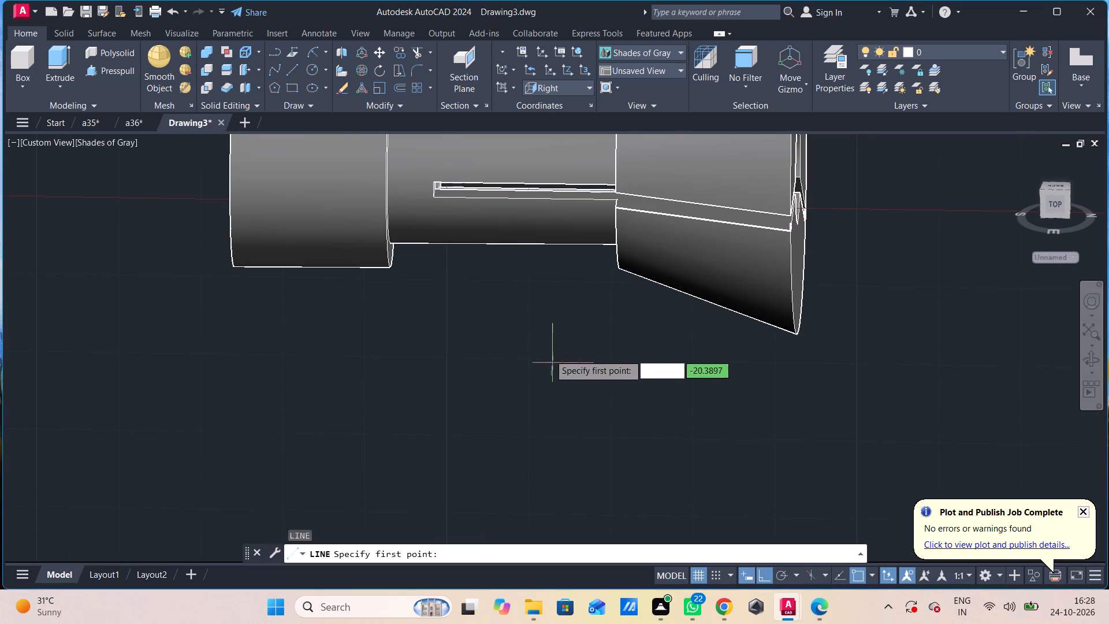
pyautogui.scroll(3, 441, 198)
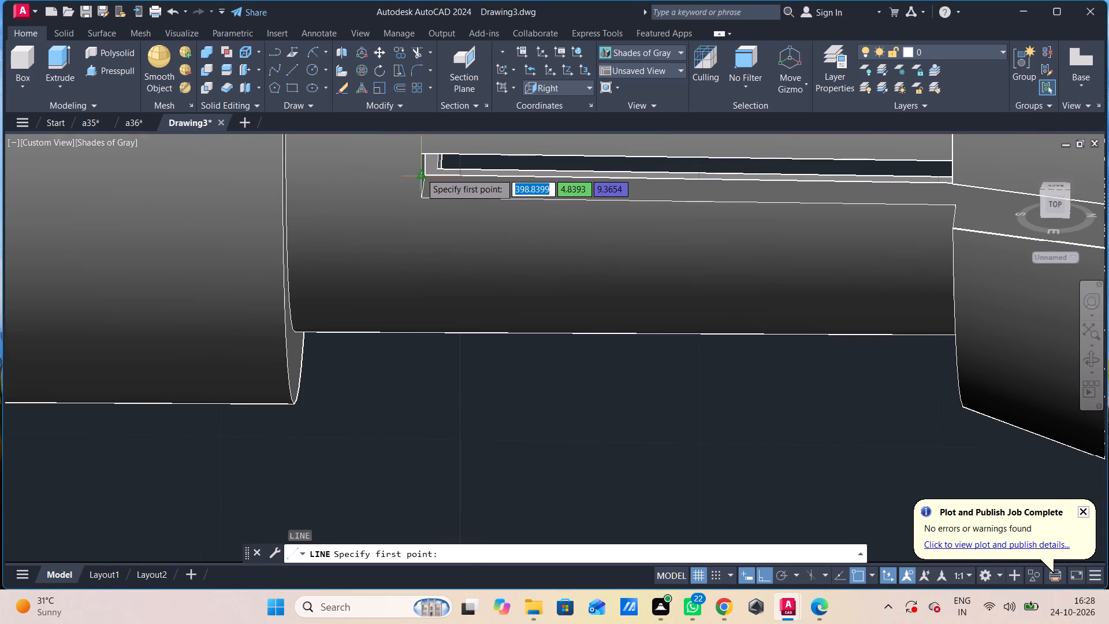
pyautogui.click(420, 173)
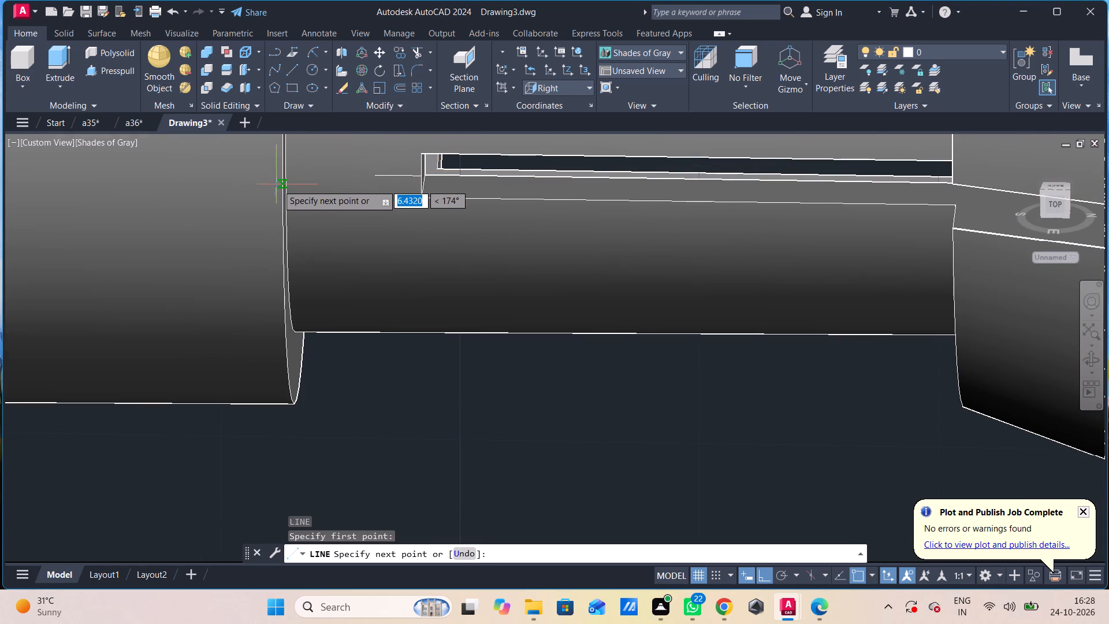
pyautogui.click(282, 181)
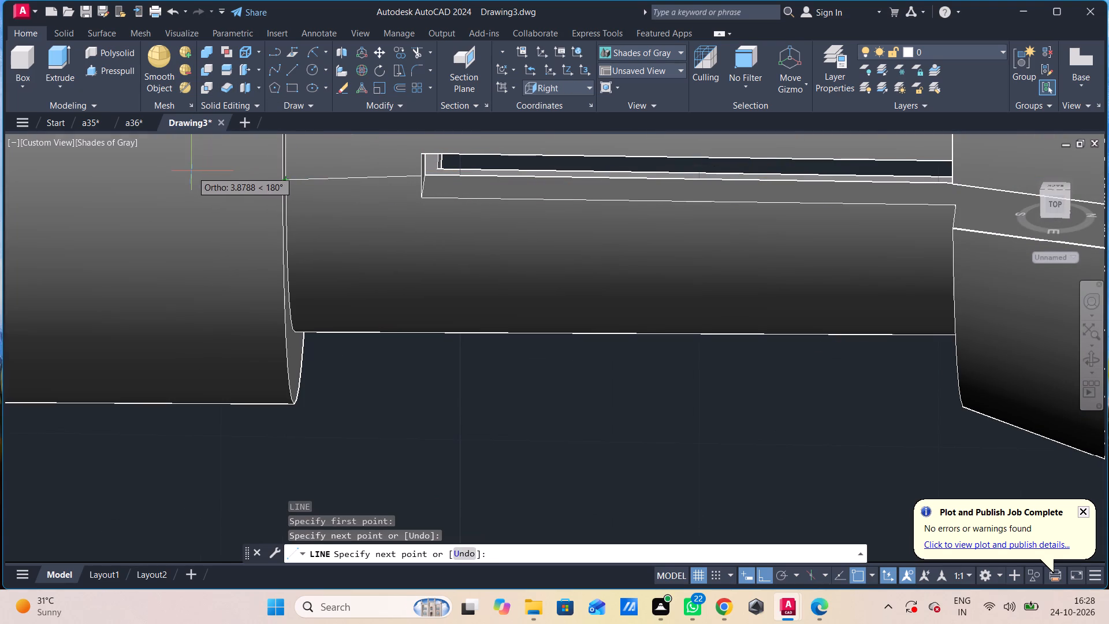
pyautogui.keyDown('shift'); pyautogui.moveTo(252, 181); pyautogui.dragTo(219, 180, button='middle'); pyautogui.keyUp('shift')
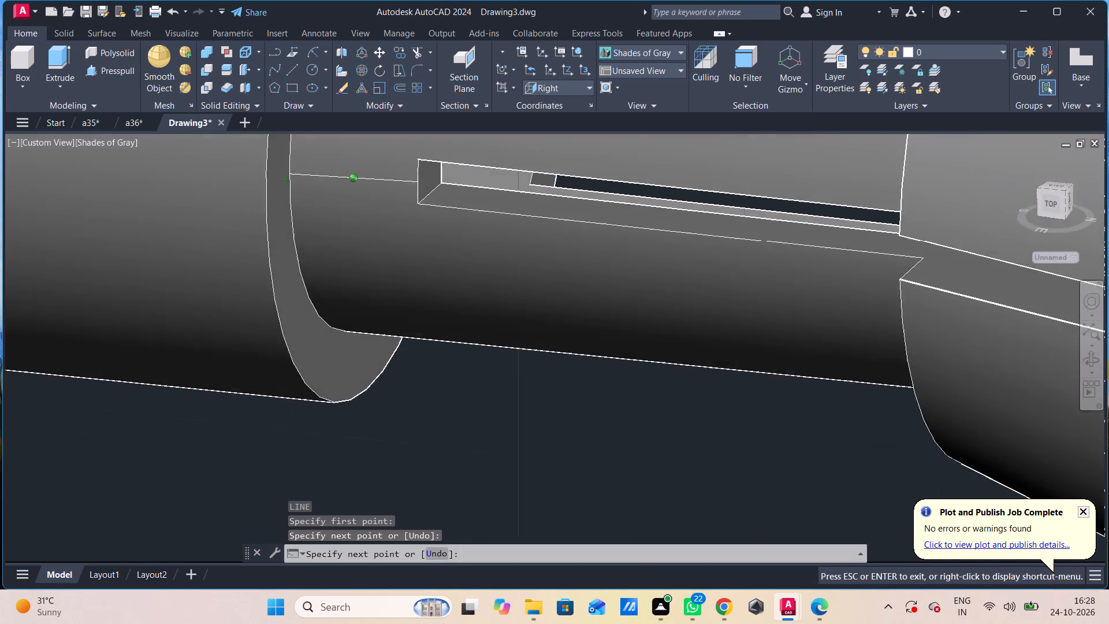
pyautogui.keyDown('shift'); pyautogui.moveTo(219, 180); pyautogui.dragTo(185, 177, button='middle'); pyautogui.keyUp('shift')
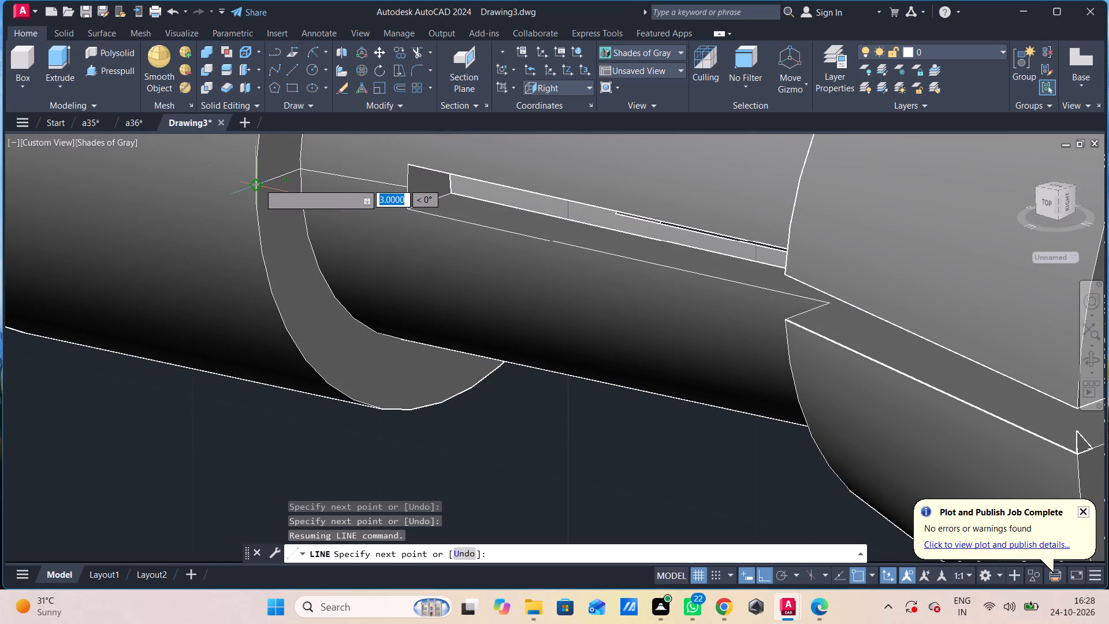
pyautogui.click(258, 184)
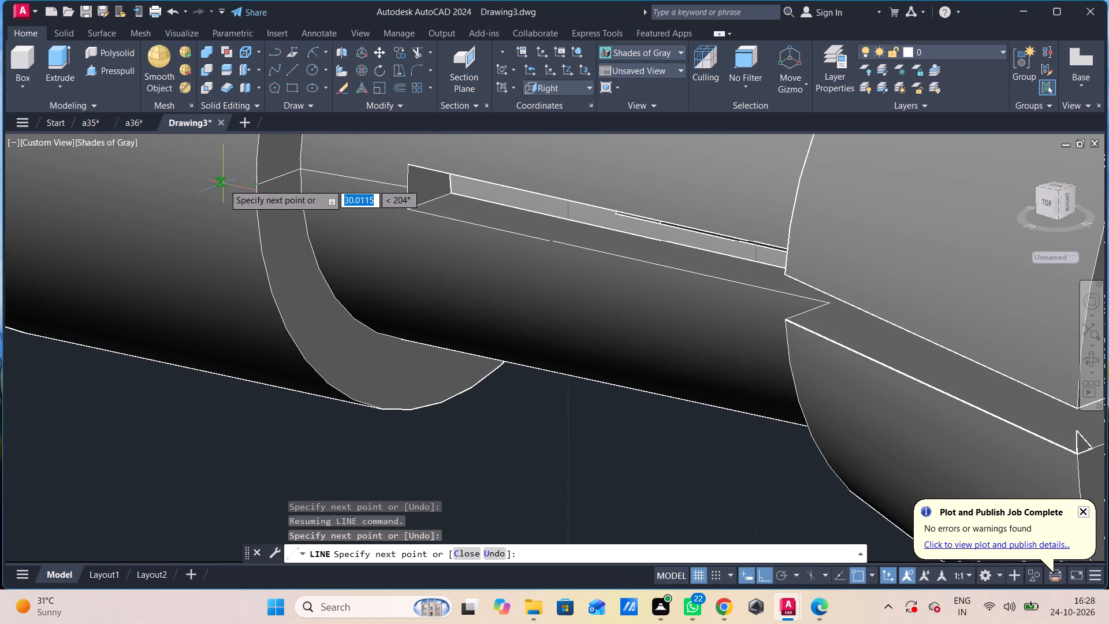
pyautogui.keyDown('shift'); pyautogui.moveTo(224, 184); pyautogui.dragTo(336, 203, button='middle'); pyautogui.keyUp('shift')
pyautogui.scroll(-2, 207, 199)
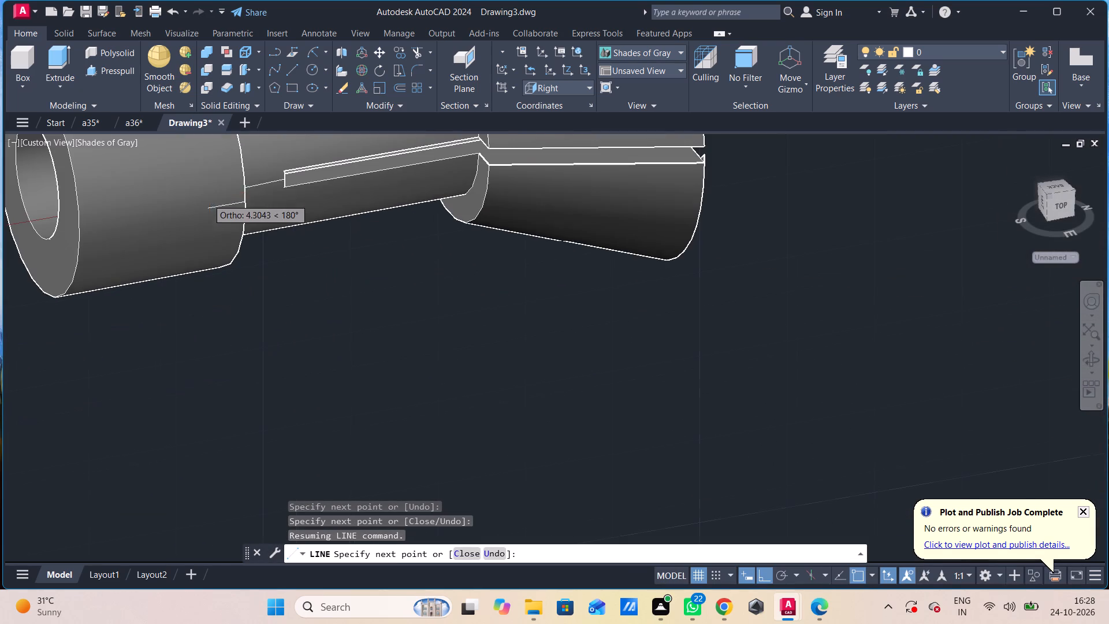
pyautogui.scroll(-1, 235, 172)
pyautogui.moveTo(241, 166); pyautogui.dragTo(275, 139, button='middle')
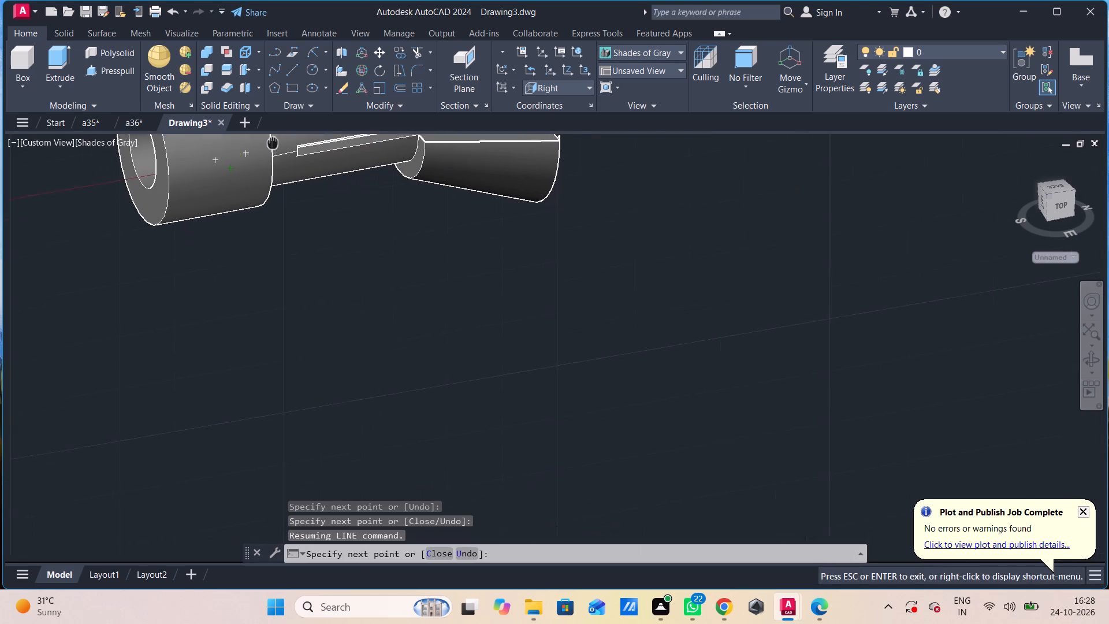
pyautogui.moveTo(275, 139); pyautogui.dragTo(411, 230, button='middle')
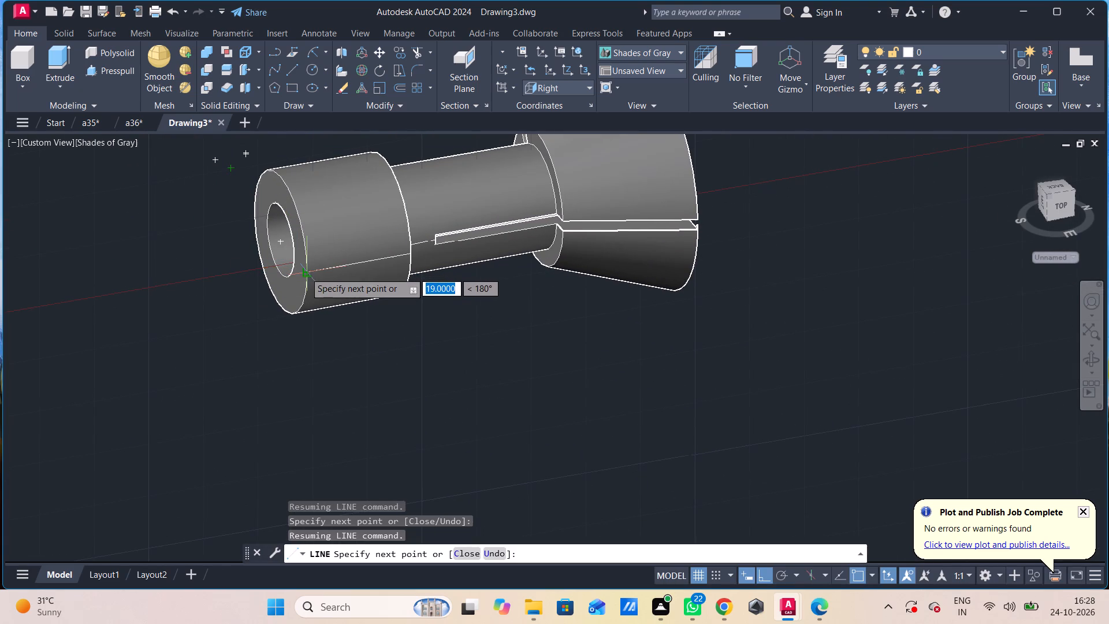
pyautogui.click(305, 272)
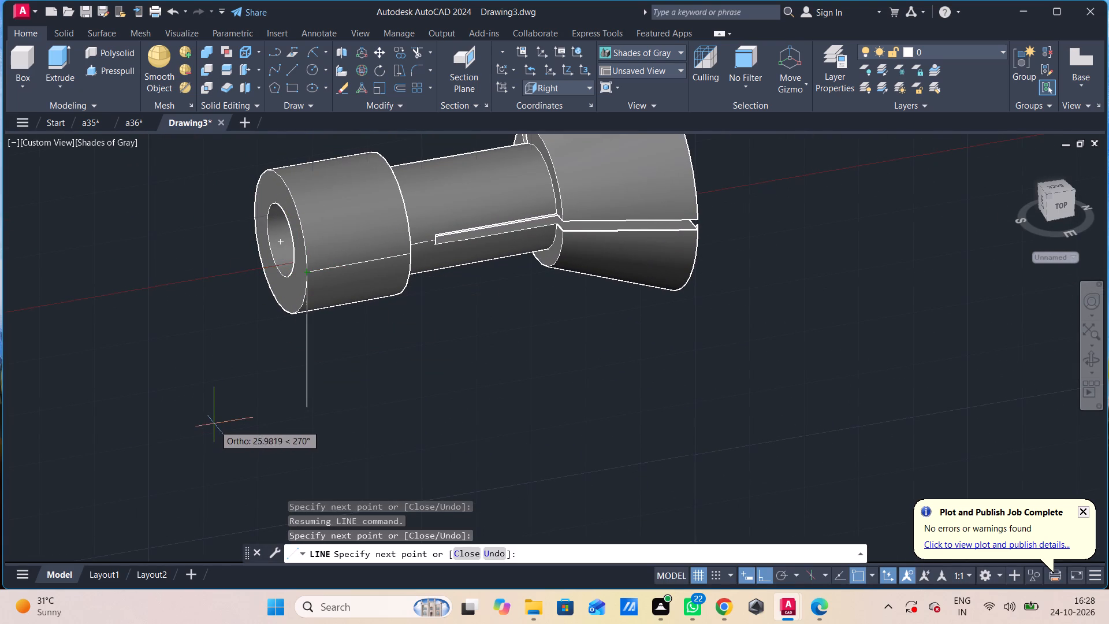
pyautogui.press('Escape')
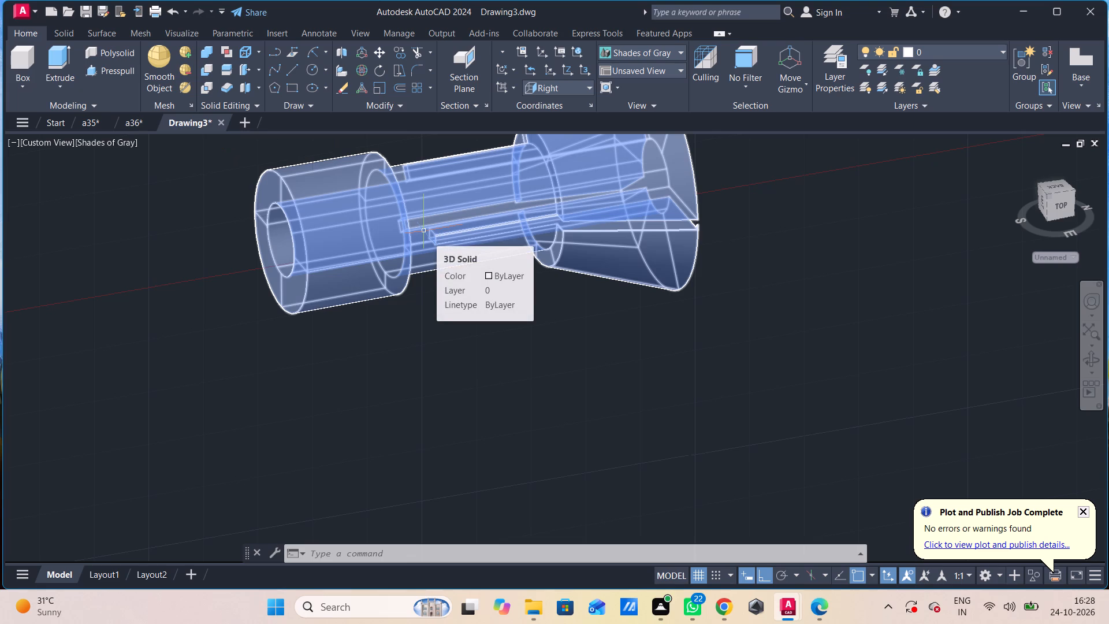
# Draw a 4.66-unit line from the collar's end edge inward along the reference line.
pyautogui.press('l')
pyautogui.press('Return')
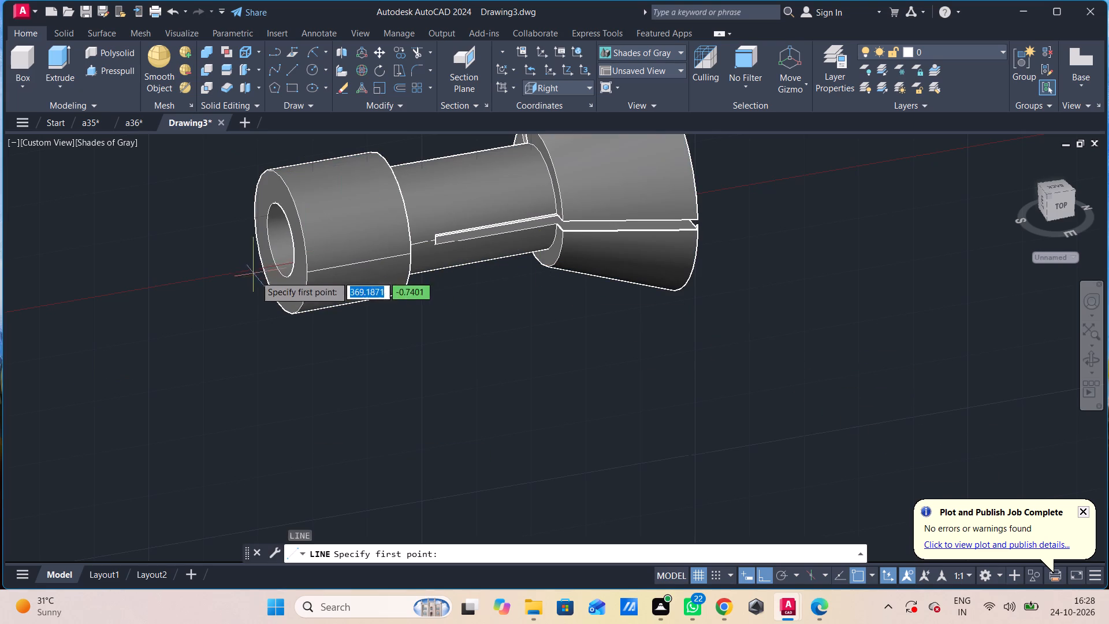
pyautogui.click(304, 273)
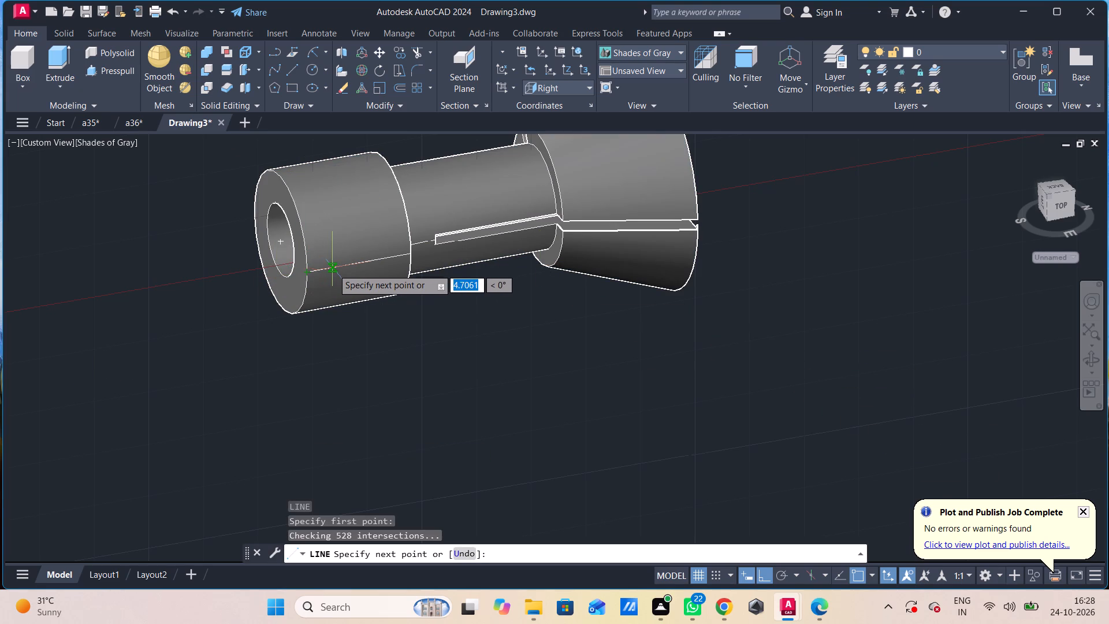
pyautogui.write('4.66')
pyautogui.press('Return')
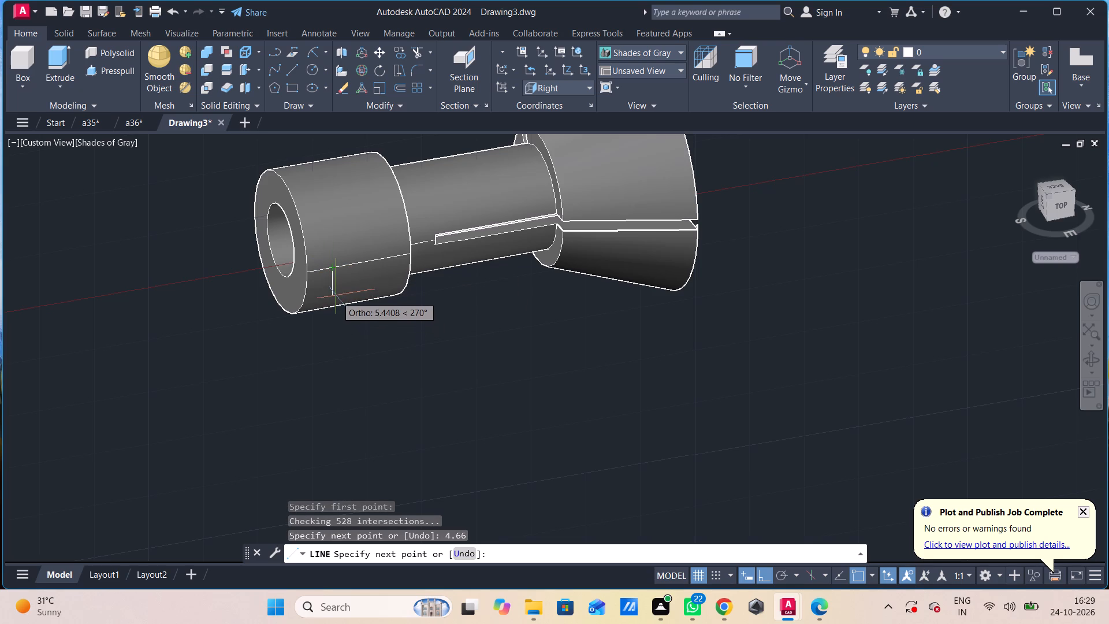
pyautogui.press('Escape')
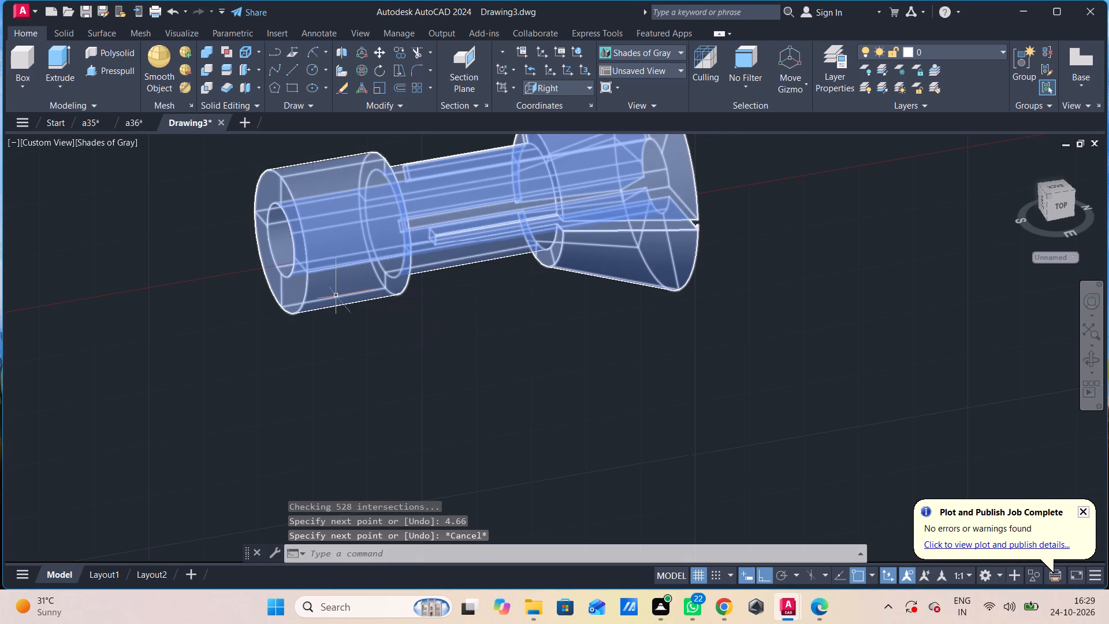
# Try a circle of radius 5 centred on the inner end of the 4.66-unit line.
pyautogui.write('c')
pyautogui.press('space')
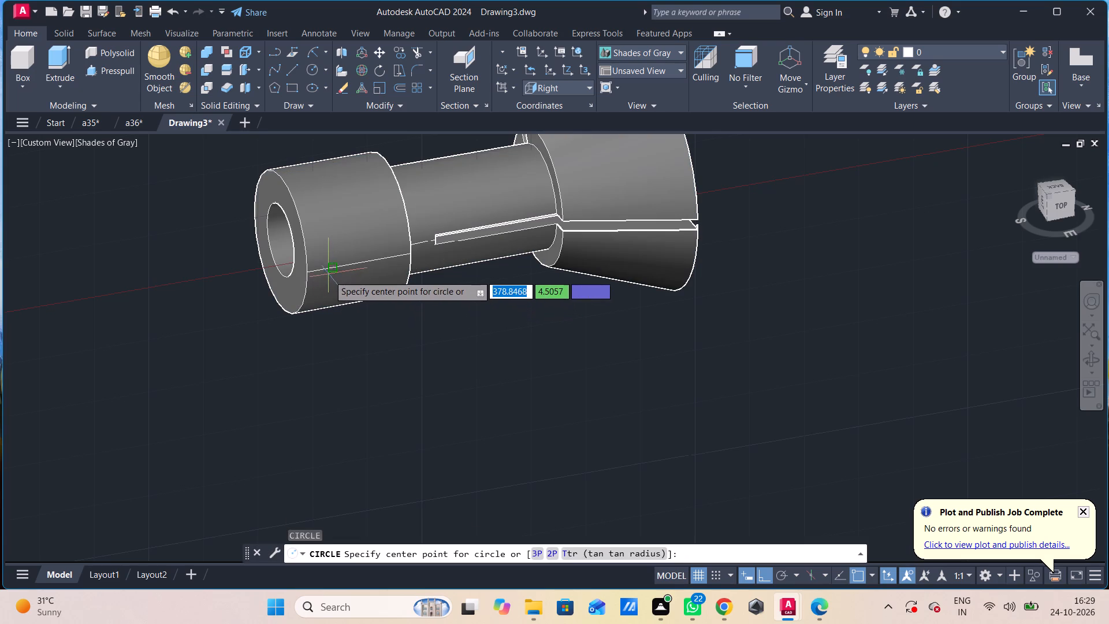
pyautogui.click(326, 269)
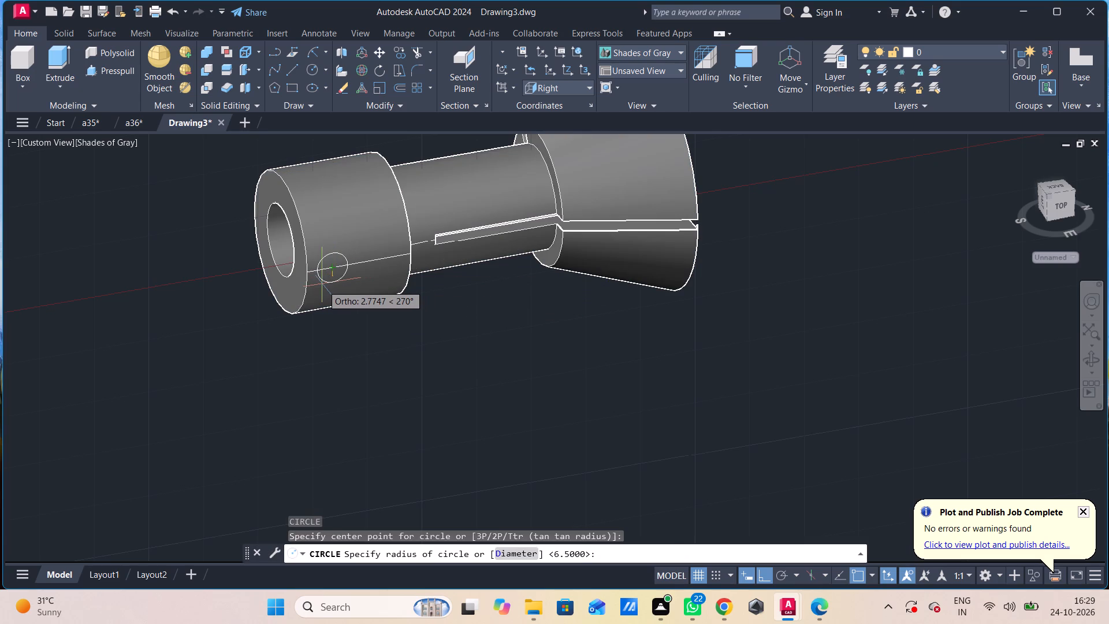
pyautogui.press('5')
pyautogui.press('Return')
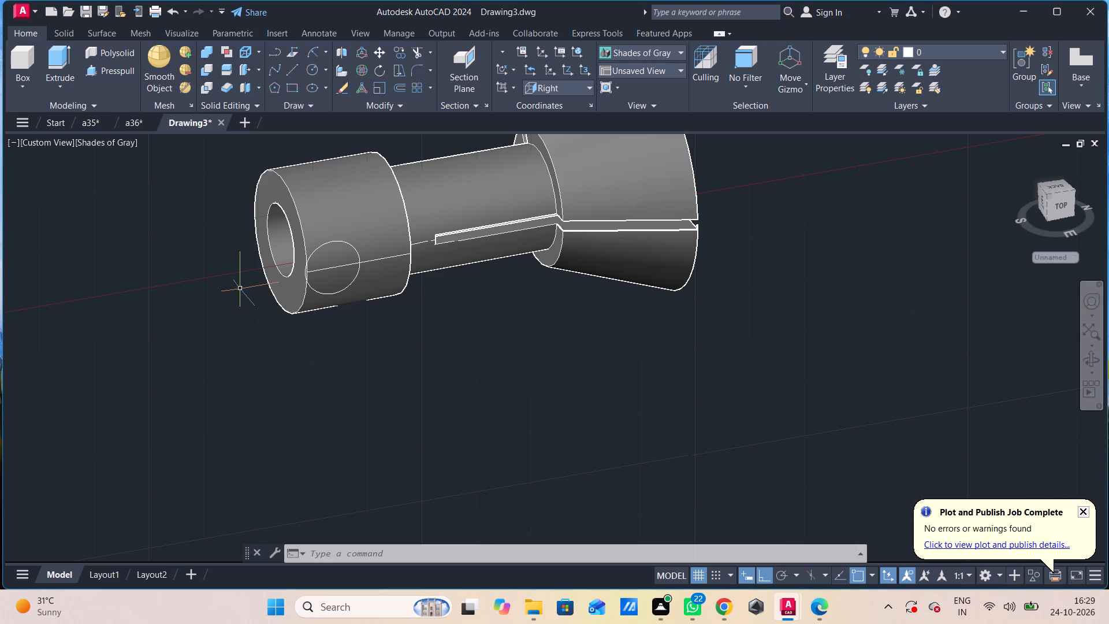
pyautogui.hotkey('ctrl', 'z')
# Draw a circle of radius 2.5 centred on the inner end of the 4.66-unit line.
pyautogui.press('c')
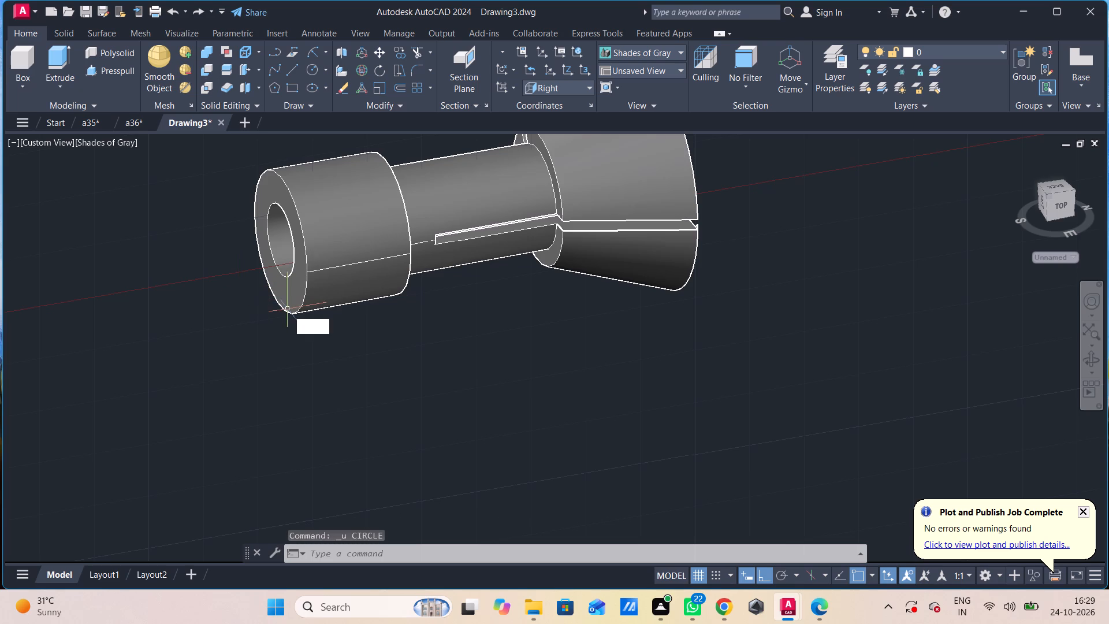
pyautogui.press('space')
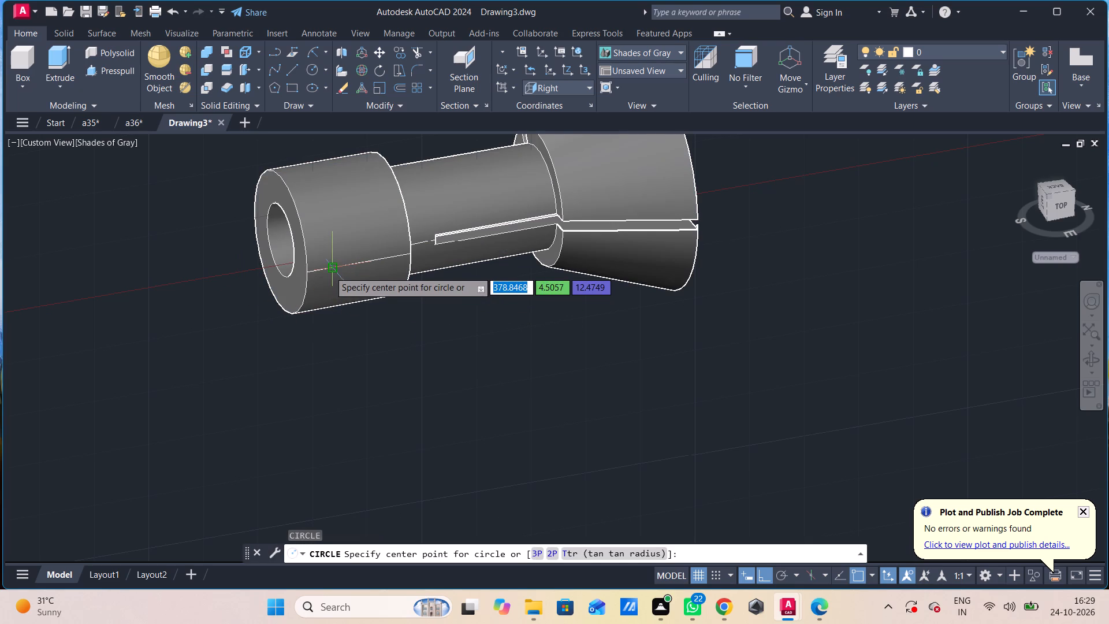
pyautogui.click(329, 271)
pyautogui.write('2.5')
pyautogui.press('Return')
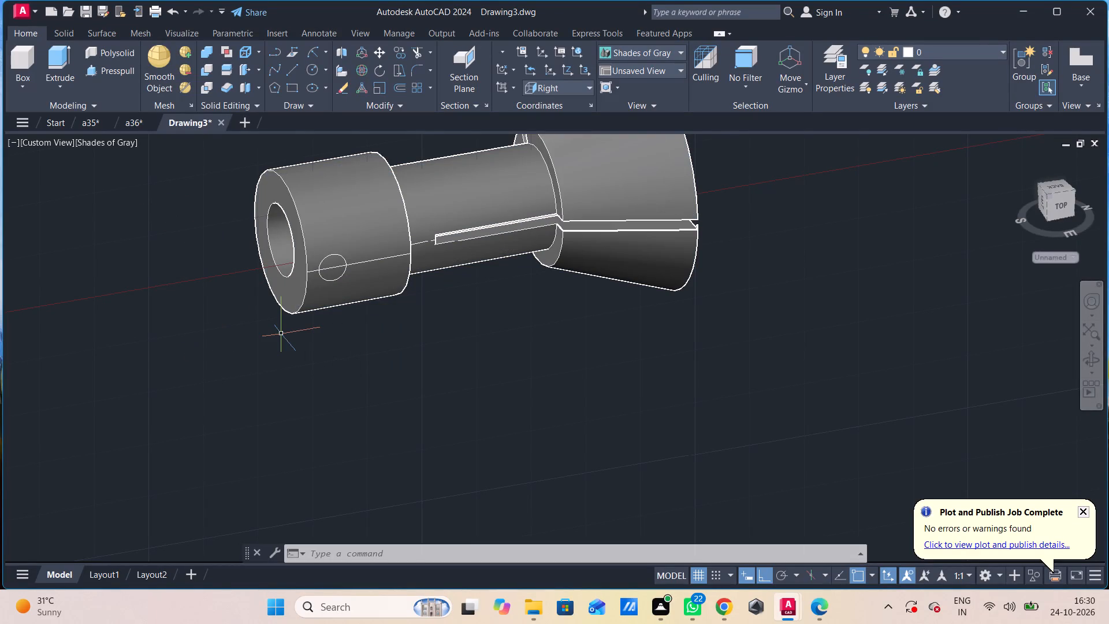
# Draw an 8-unit line from the circle's centre along the collar reference line towards the shoulder.
pyautogui.press('l')
pyautogui.press('Return')
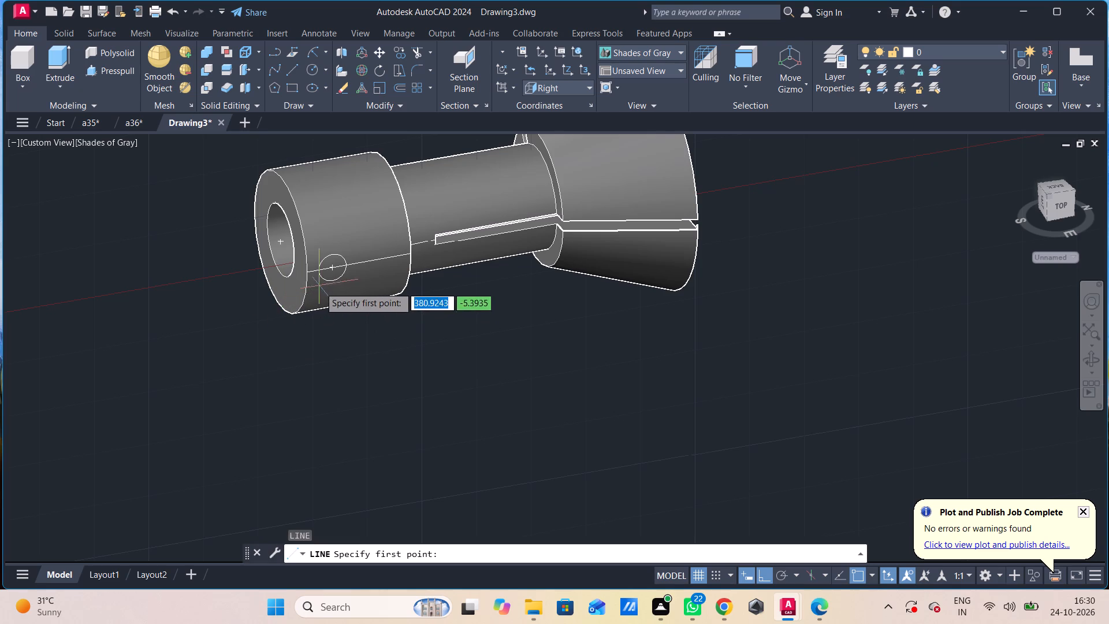
pyautogui.click(335, 270)
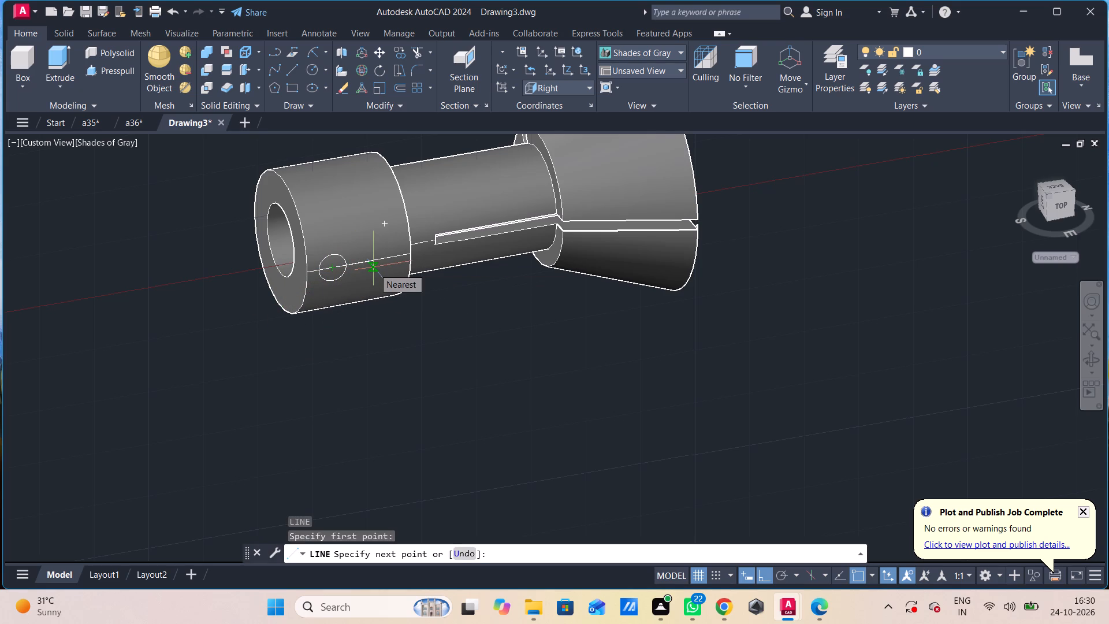
pyautogui.press('8')
pyautogui.press('Return')
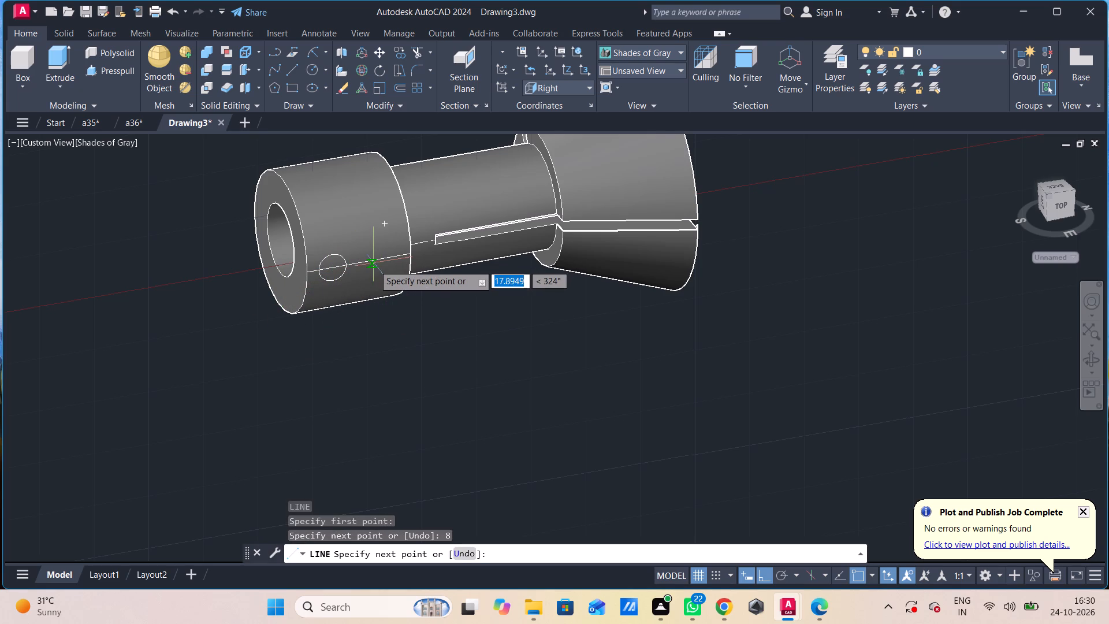
pyautogui.hotkey('ctrl', 'z')
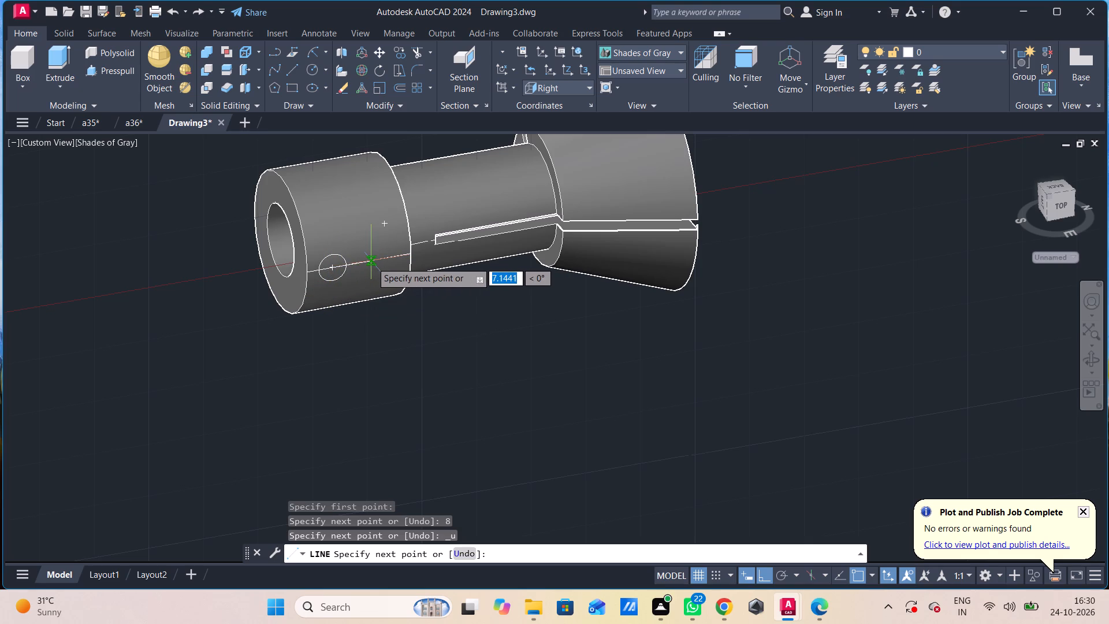
pyautogui.press('8')
pyautogui.press('Return')
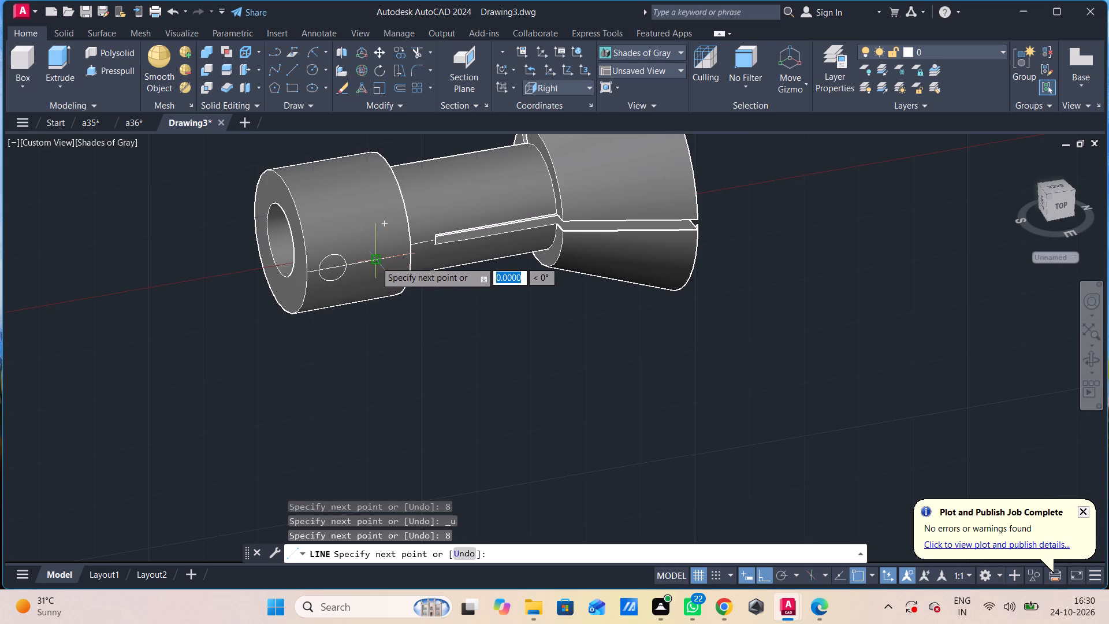
pyautogui.press('Escape')
# Draw a second circle of radius 2.5 centred on the far end of the 8-unit line.
pyautogui.write('c')
pyautogui.press('space')
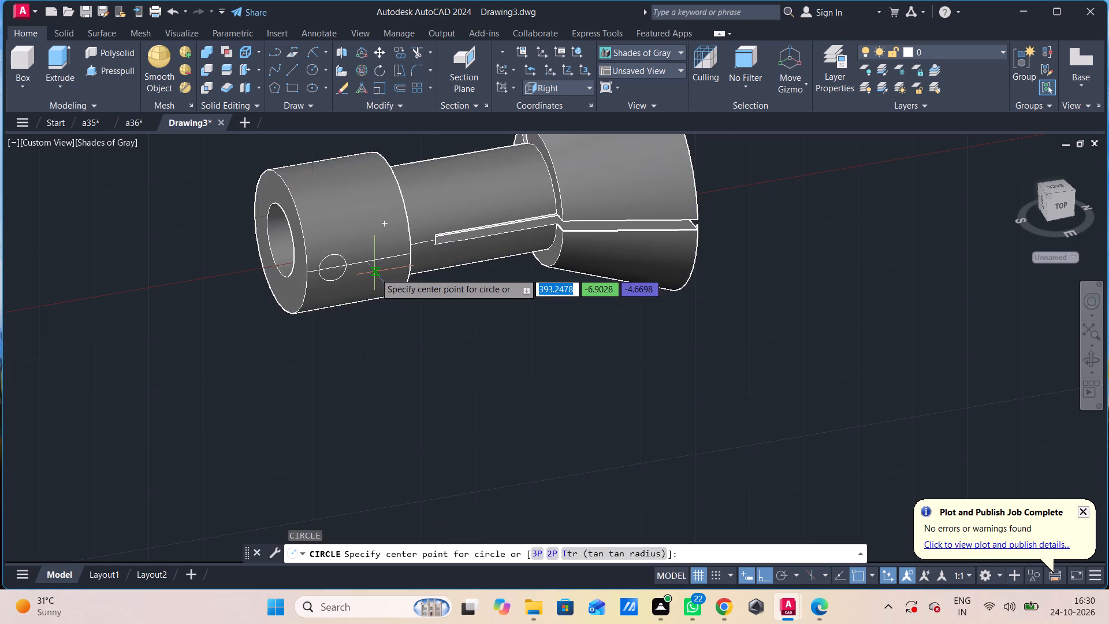
pyautogui.click(374, 263)
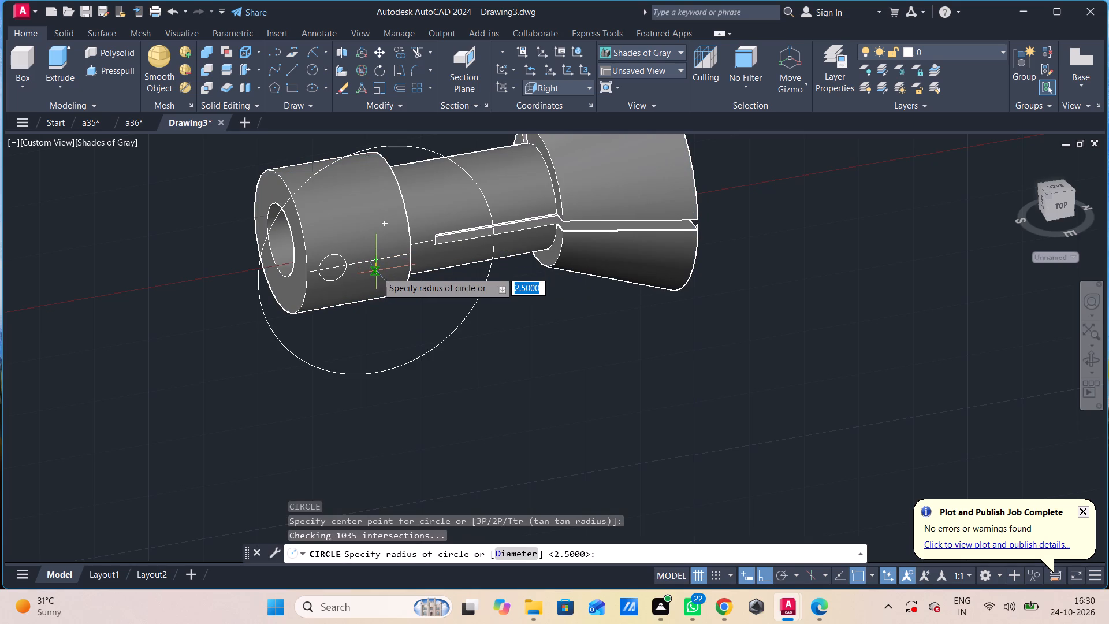
pyautogui.write('2.5')
pyautogui.press('Return')
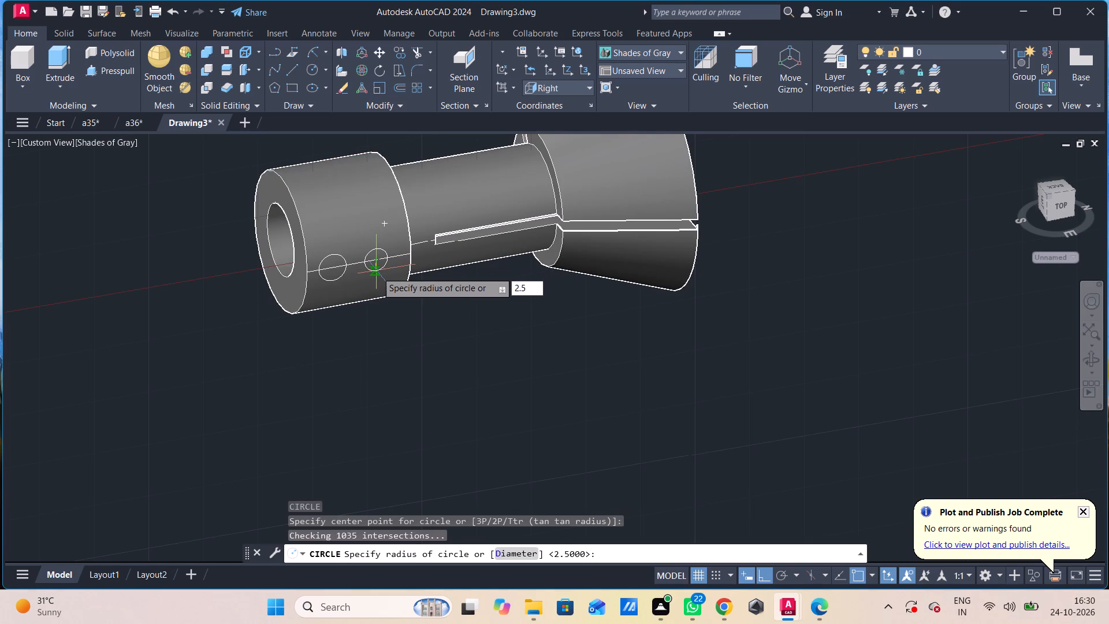
# Draw a line about 8 units long joining the upper edges of the two radius 2.5 circles on the collar.
pyautogui.press('l')
pyautogui.press('Return')
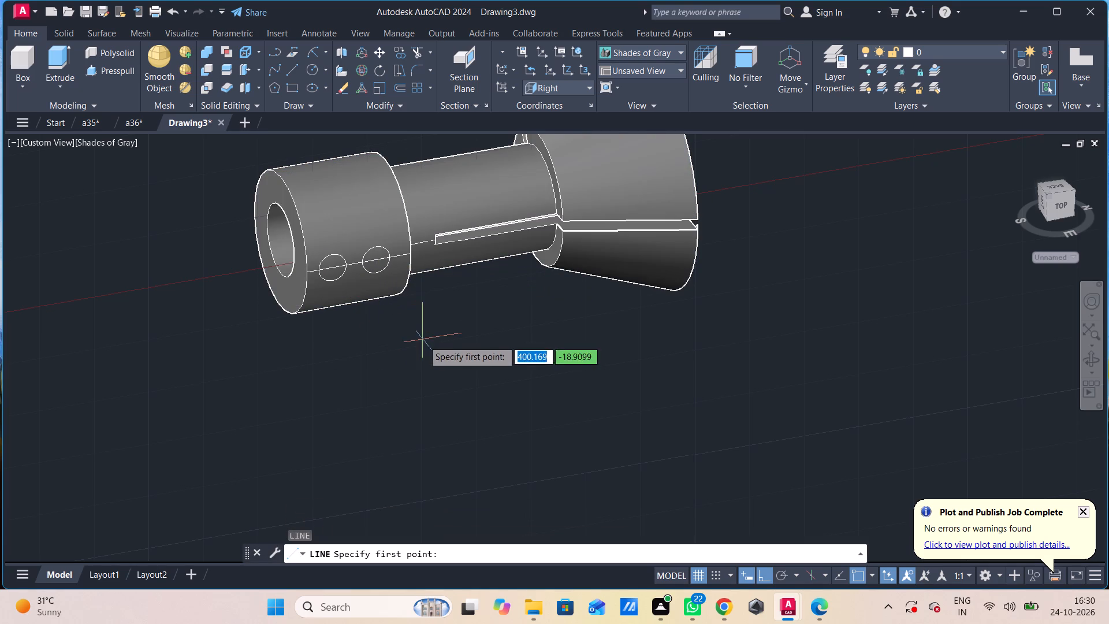
pyautogui.click(335, 259)
pyautogui.click(377, 250)
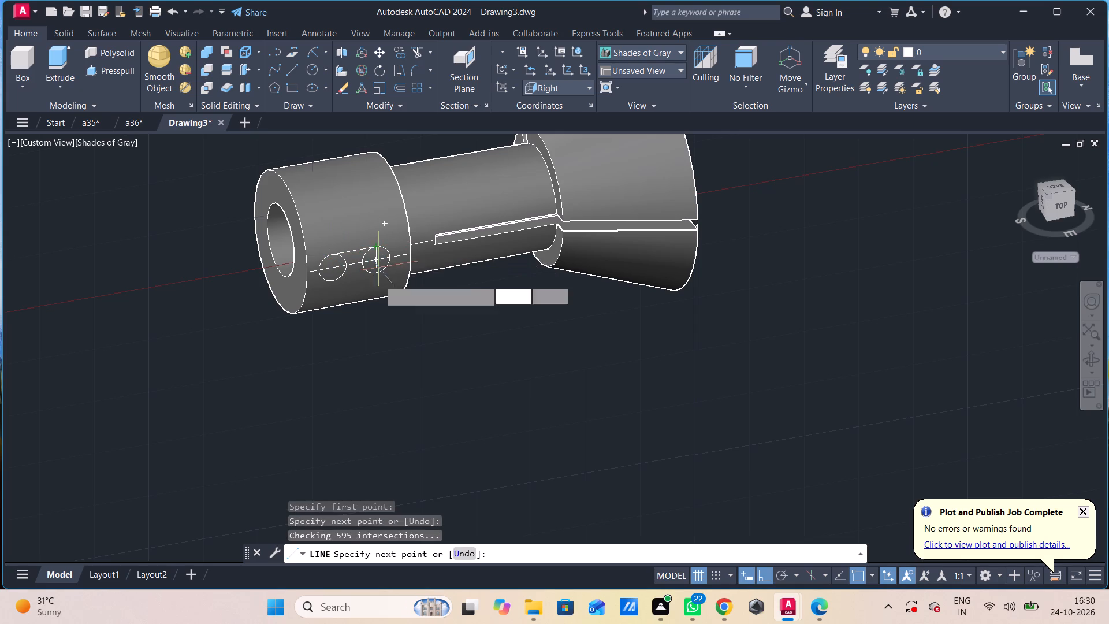
pyautogui.press('Escape')
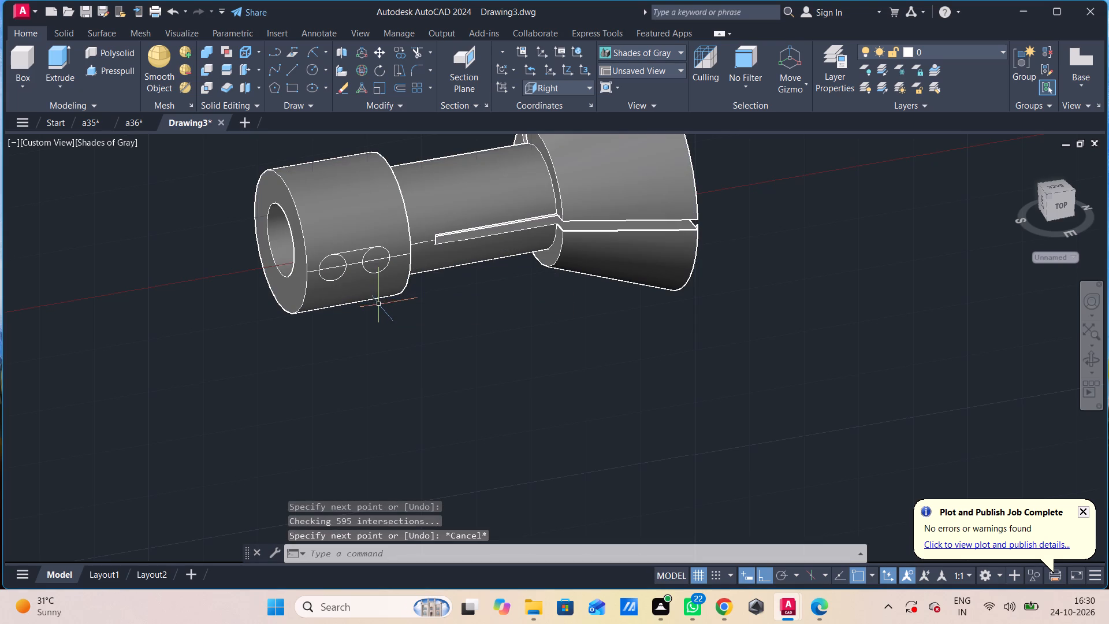
# Draw a parallel line joining the lower edges of the two circles, ending on the shoulder-side circle.
pyautogui.press('l')
pyautogui.press('space')
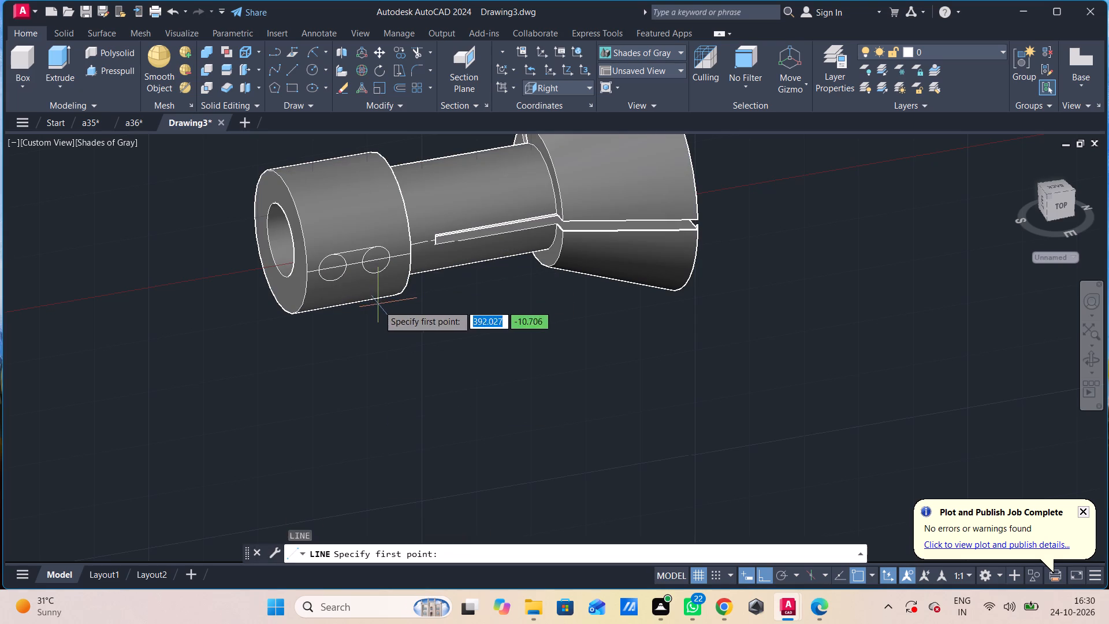
pyautogui.click(333, 286)
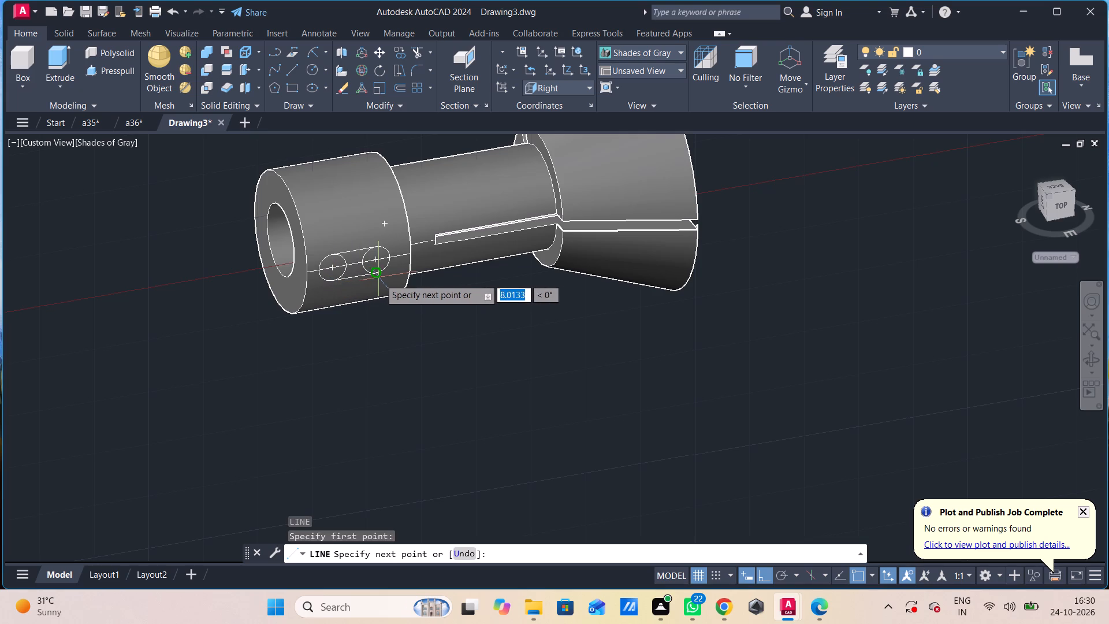
pyautogui.click(385, 277)
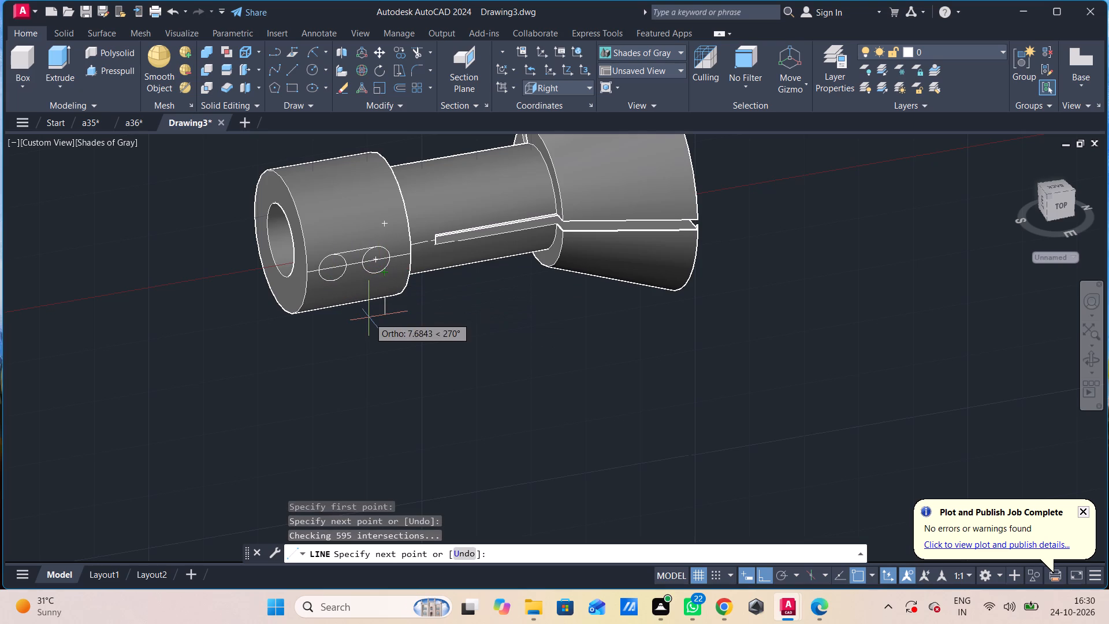
pyautogui.hotkey('ctrl', 'z')
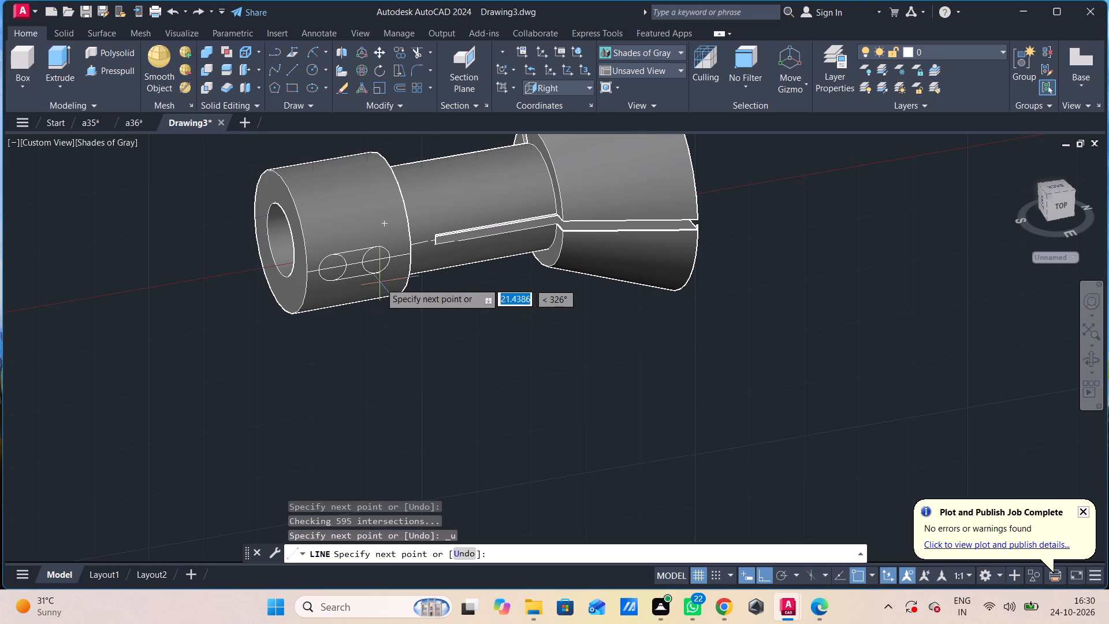
pyautogui.scroll(4, 384, 266)
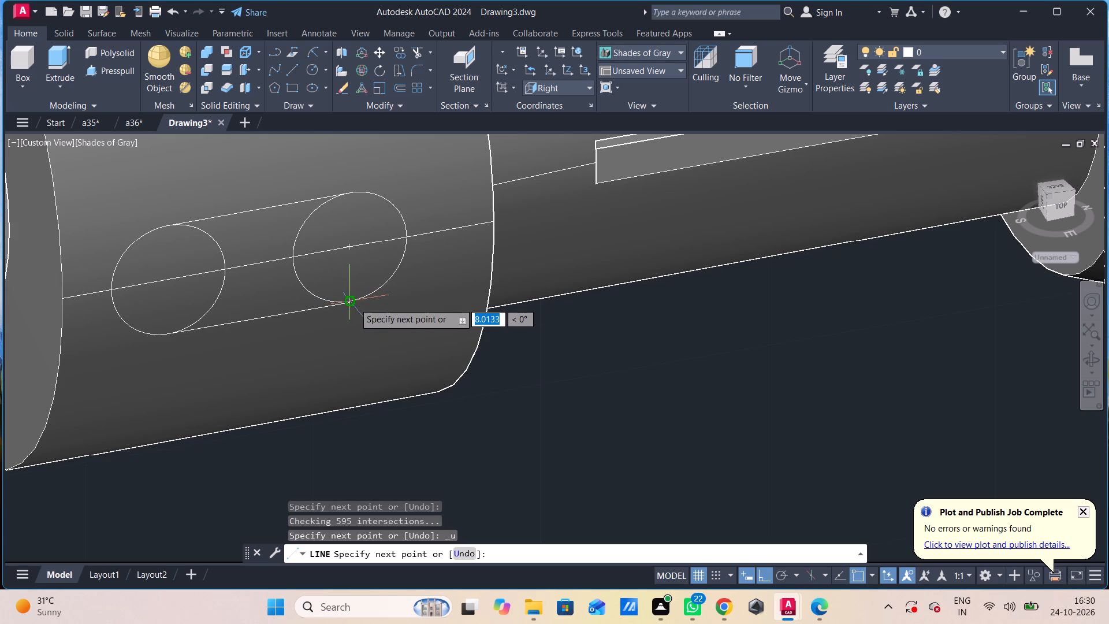
pyautogui.scroll(4, 344, 303)
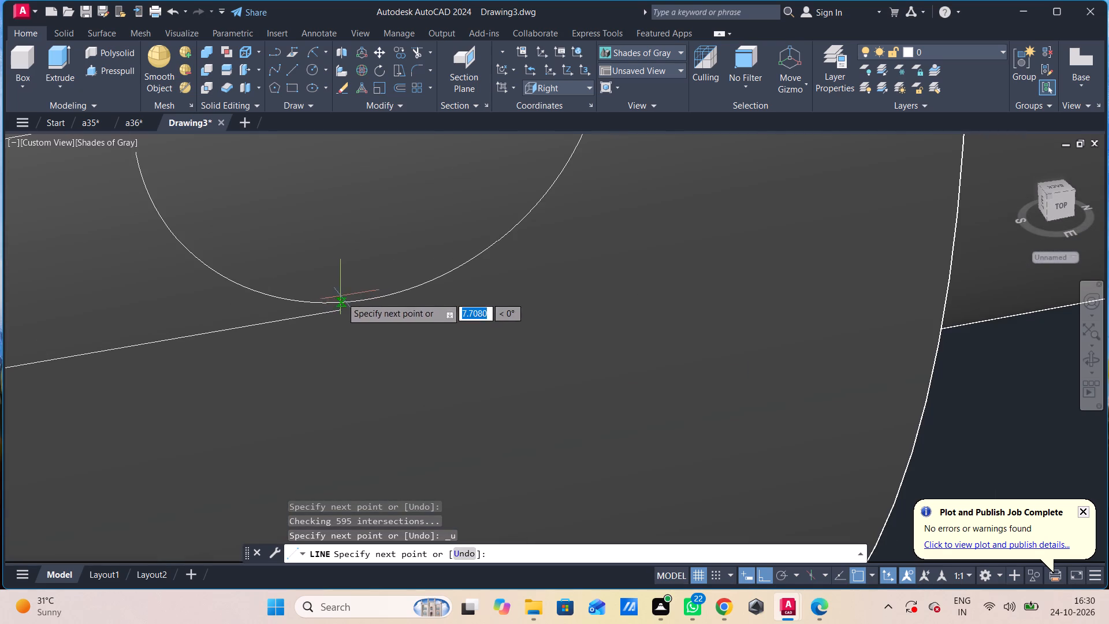
pyautogui.click(369, 302)
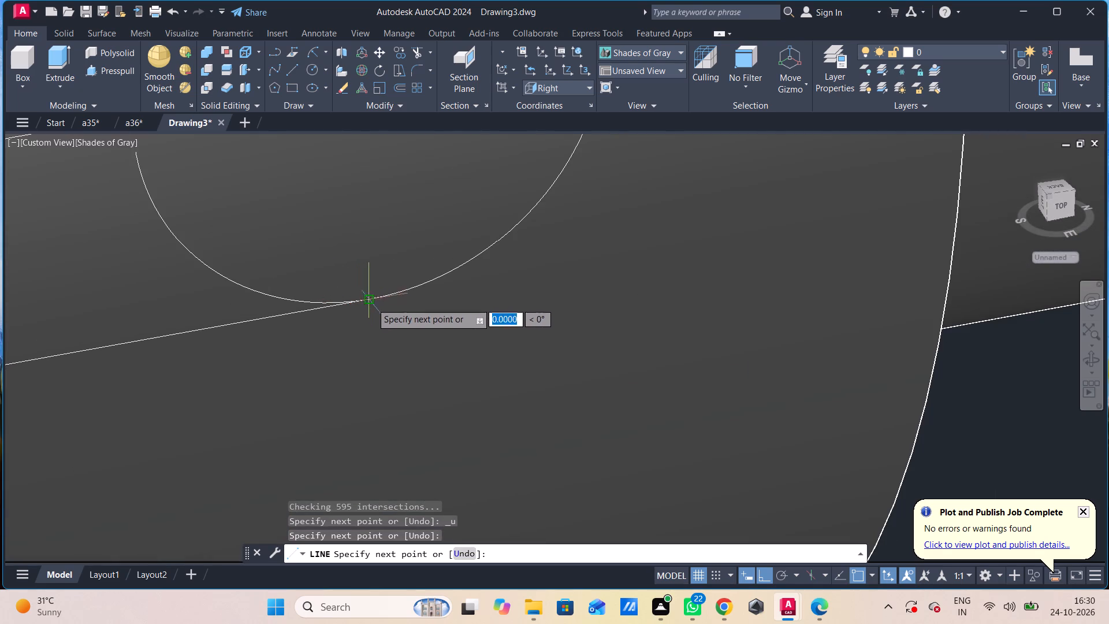
pyautogui.scroll(-2, 371, 322)
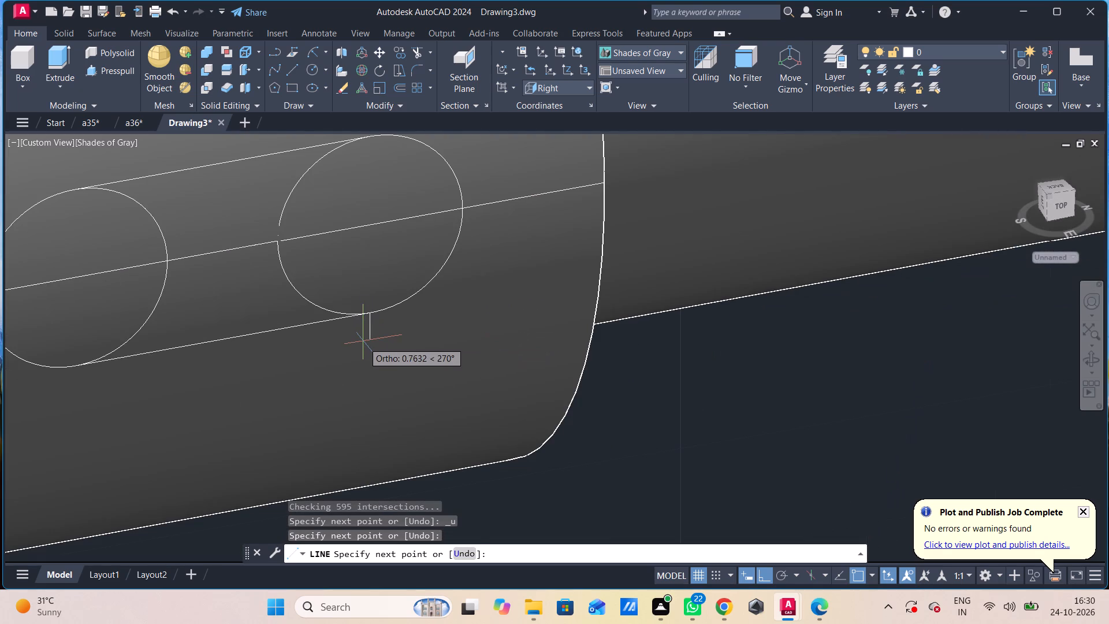
pyautogui.press('Escape')
# Switch the visual style to 2D Wireframe.
pyautogui.click(100, 140)
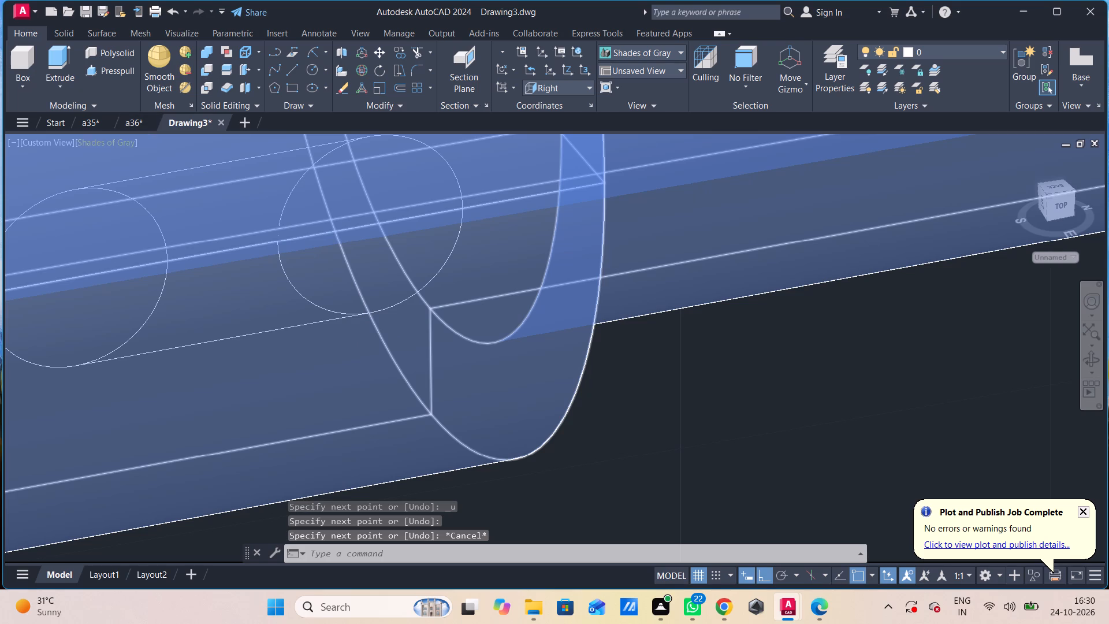
pyautogui.click(129, 176)
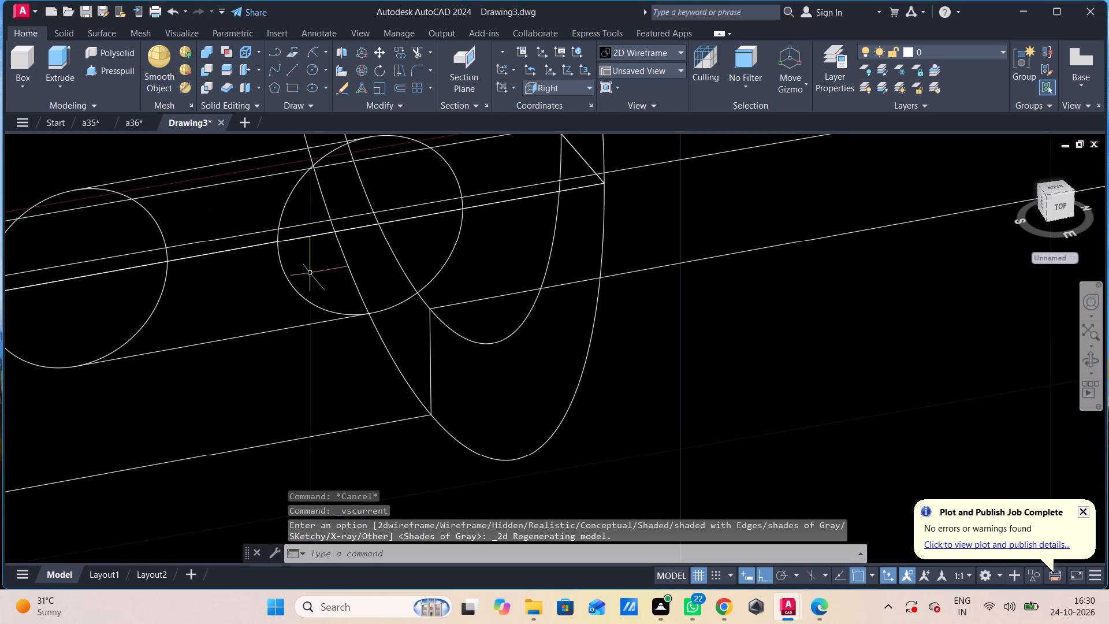
# Trim away the inner half of the shoulder-side circle and the construction line pieces running through and beyond it.
pyautogui.write('trc')
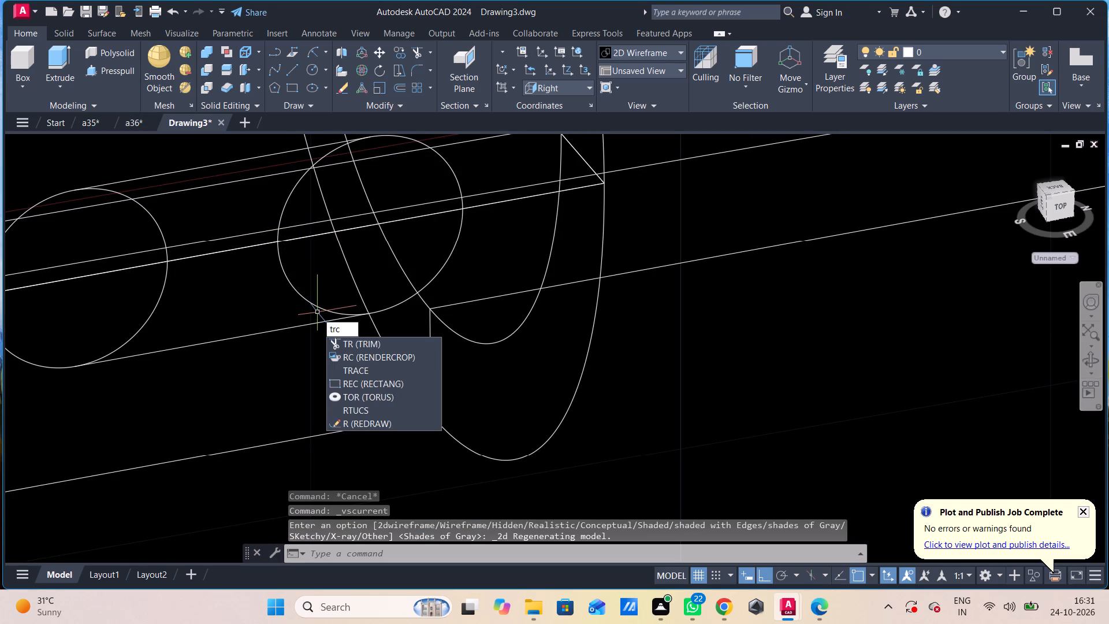
pyautogui.press('BackSpace')
pyautogui.press('space')
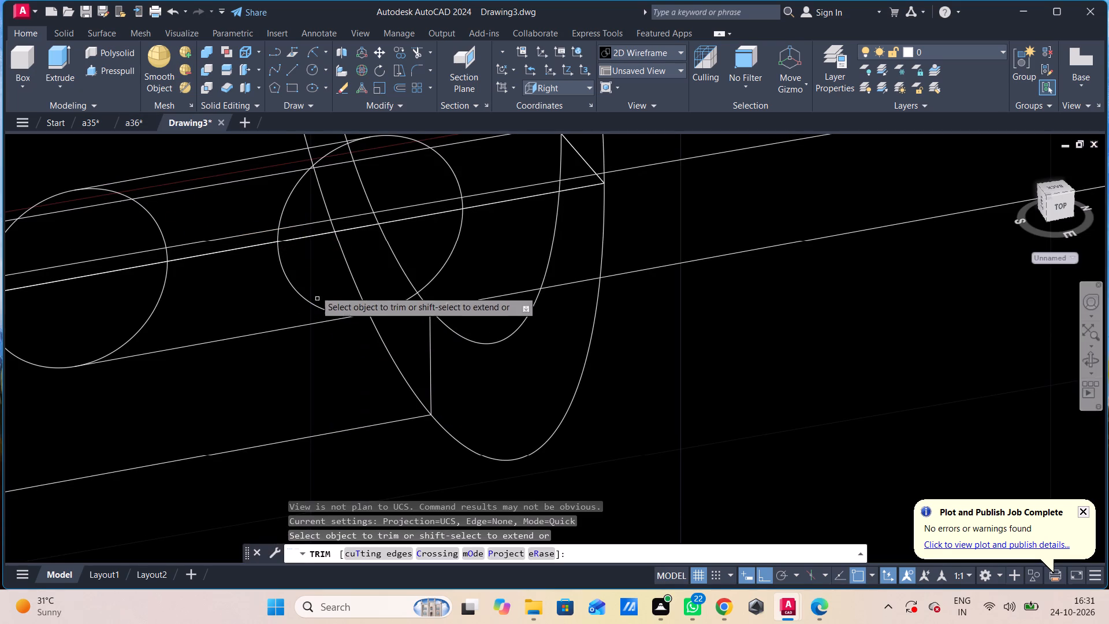
pyautogui.click(287, 283)
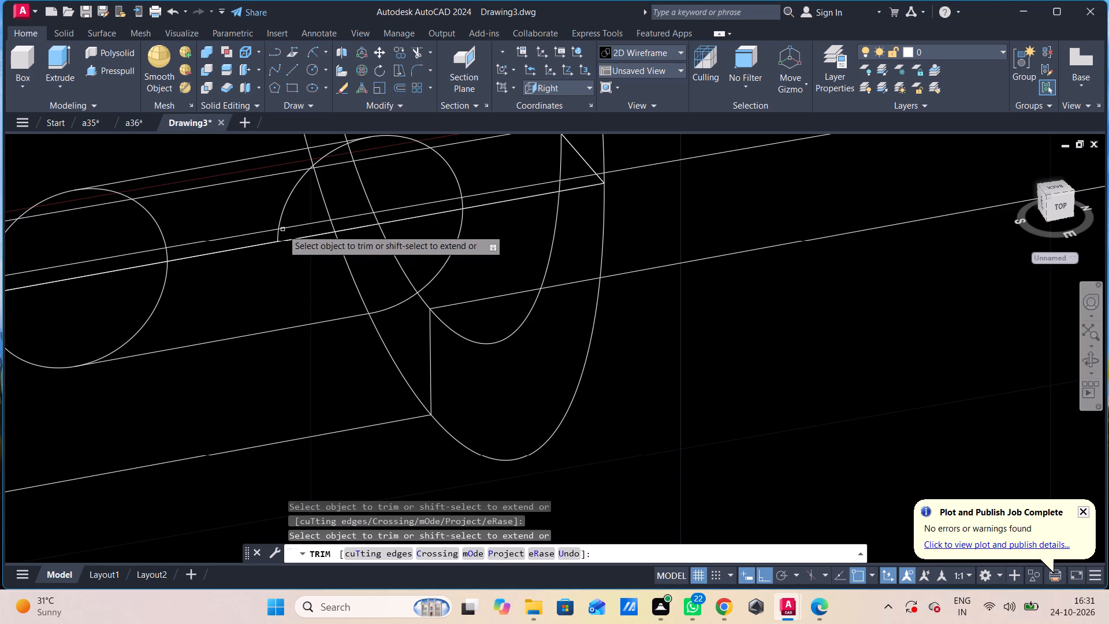
pyautogui.click(284, 205)
pyautogui.click(284, 239)
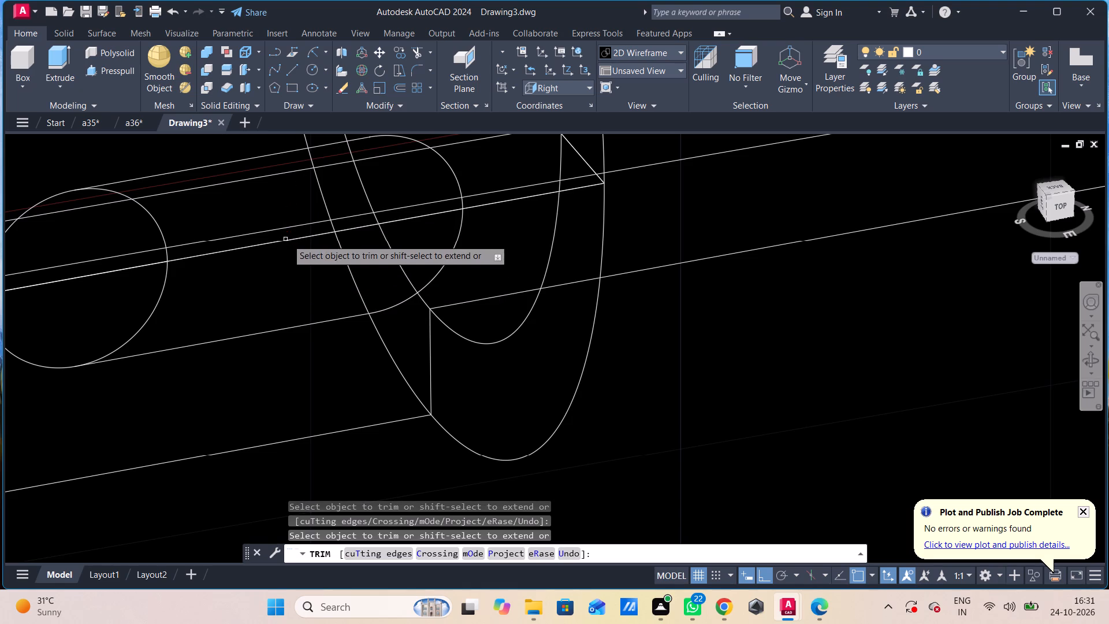
pyautogui.click(410, 218)
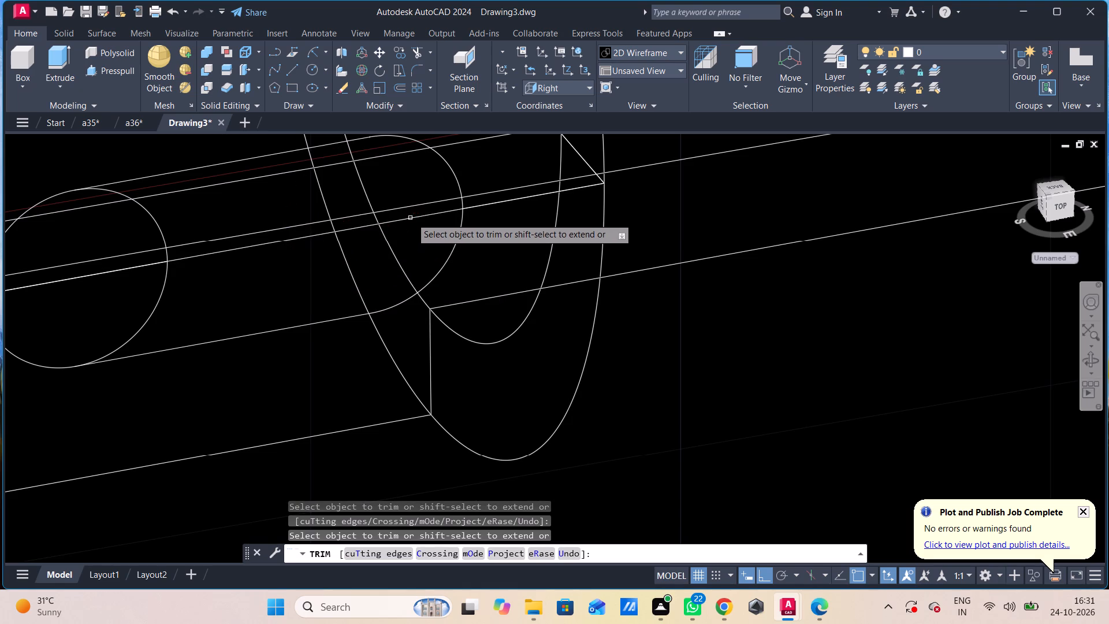
pyautogui.click(484, 205)
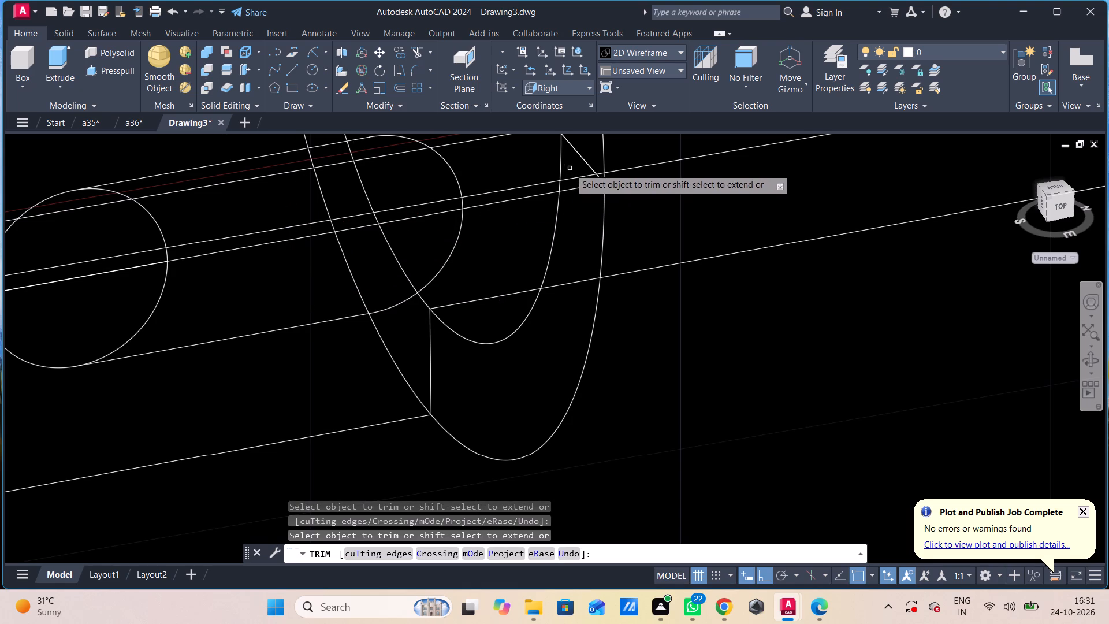
pyautogui.click(577, 154)
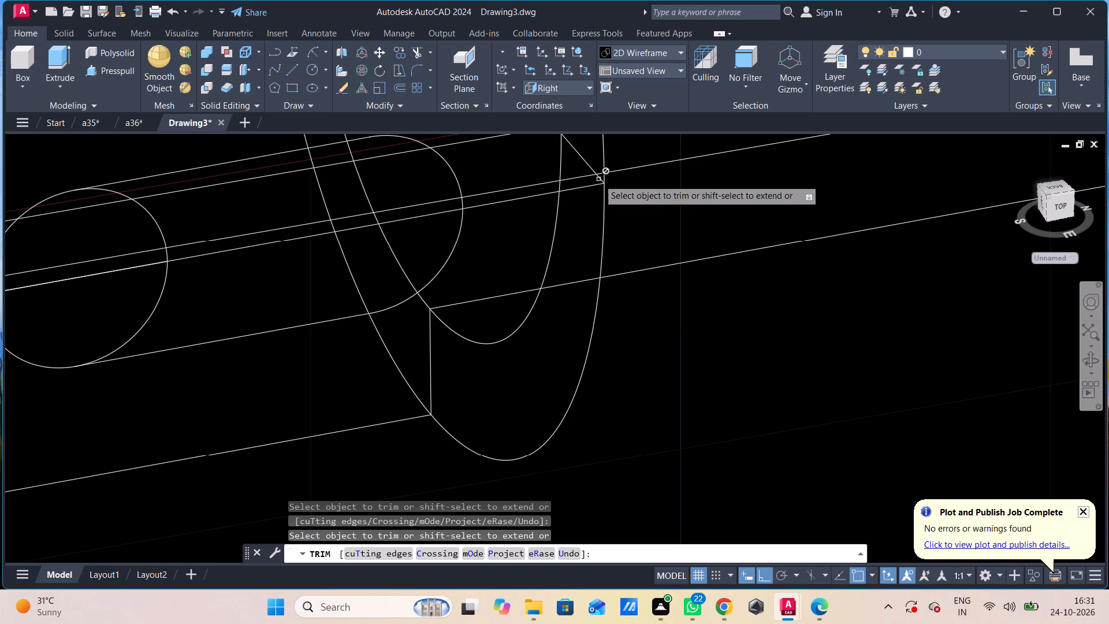
pyautogui.click(598, 176)
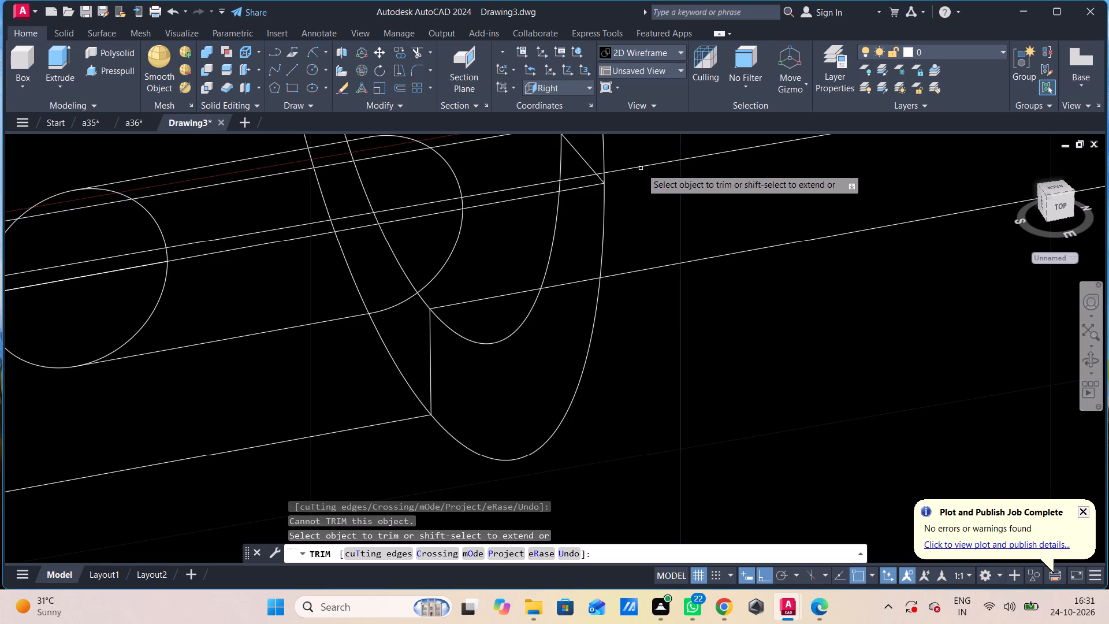
# Trim away the inner half of the circle nearer the collar's end face to leave a rounded slot outline.
pyautogui.scroll(-2, 643, 165)
pyautogui.moveTo(703, 180); pyautogui.dragTo(695, 259, button='middle')
pyautogui.scroll(3, 646, 239)
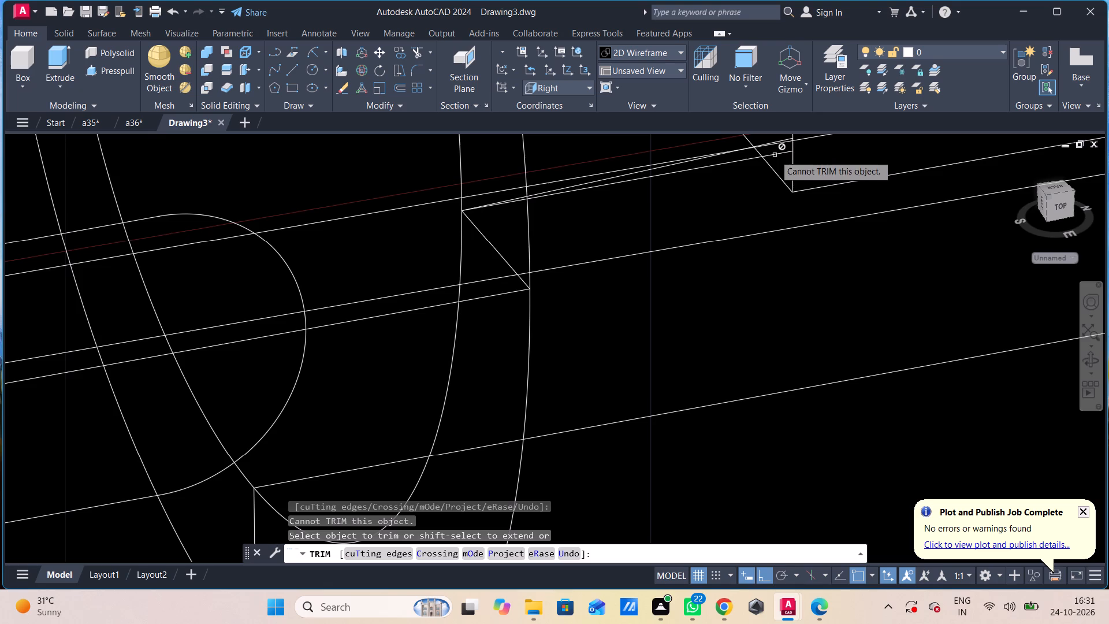
pyautogui.scroll(3, 773, 156)
pyautogui.moveTo(803, 192); pyautogui.dragTo(793, 313, button='middle')
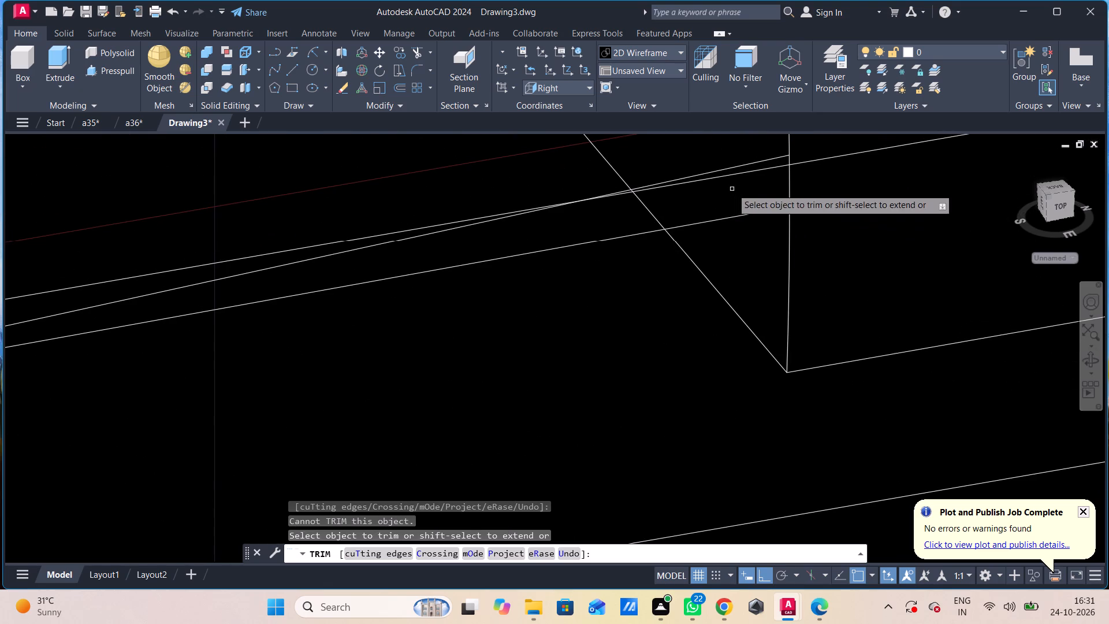
pyautogui.scroll(-5, 730, 205)
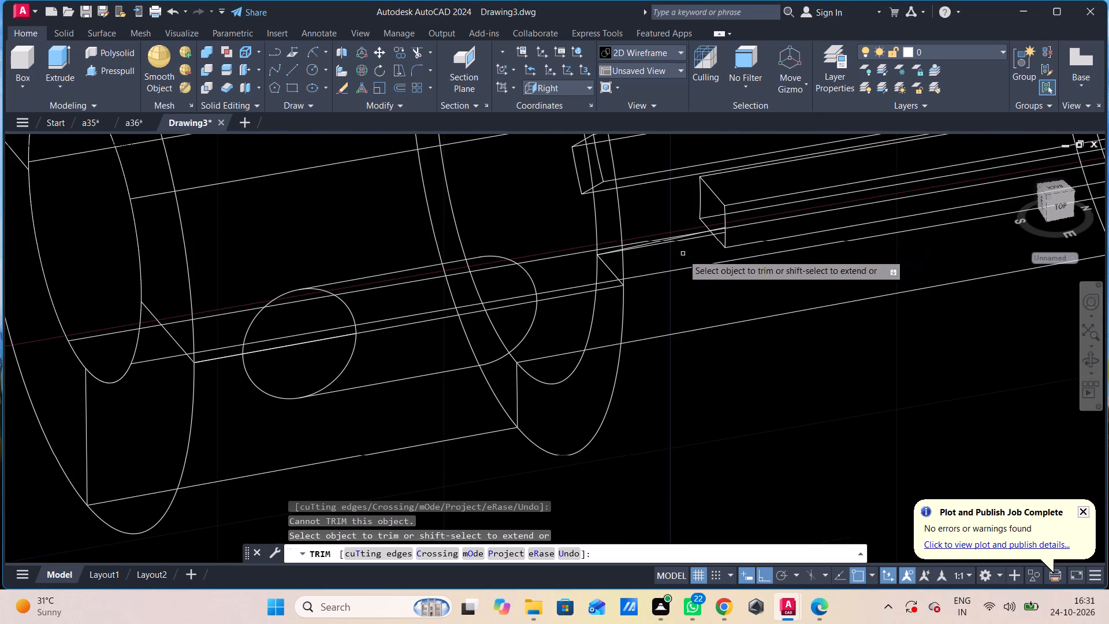
pyautogui.click(342, 303)
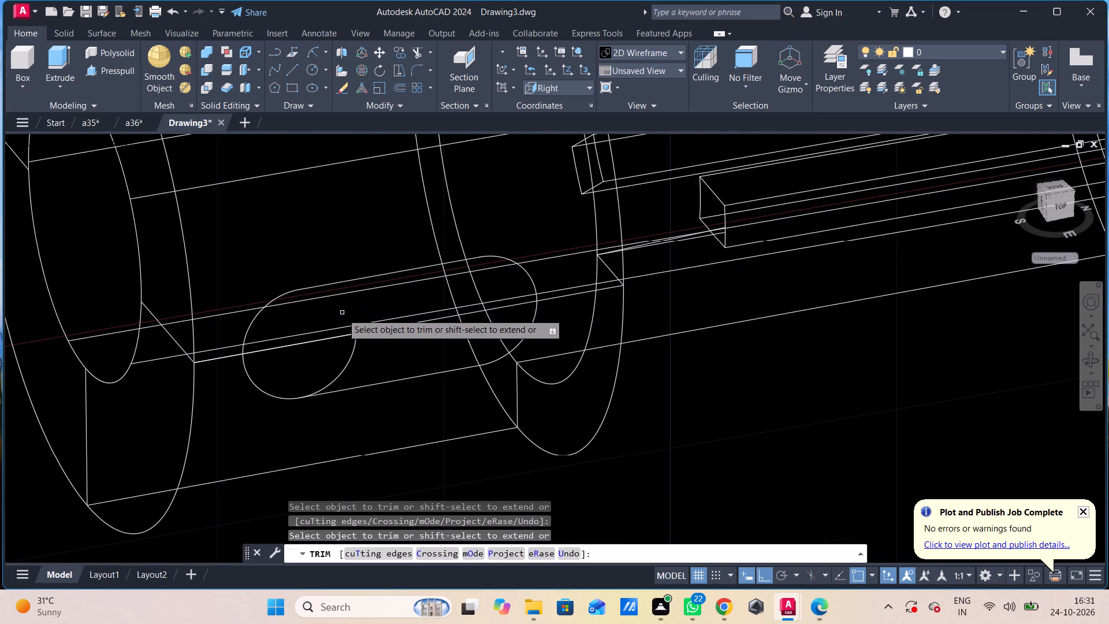
pyautogui.click(349, 352)
pyautogui.click(360, 365)
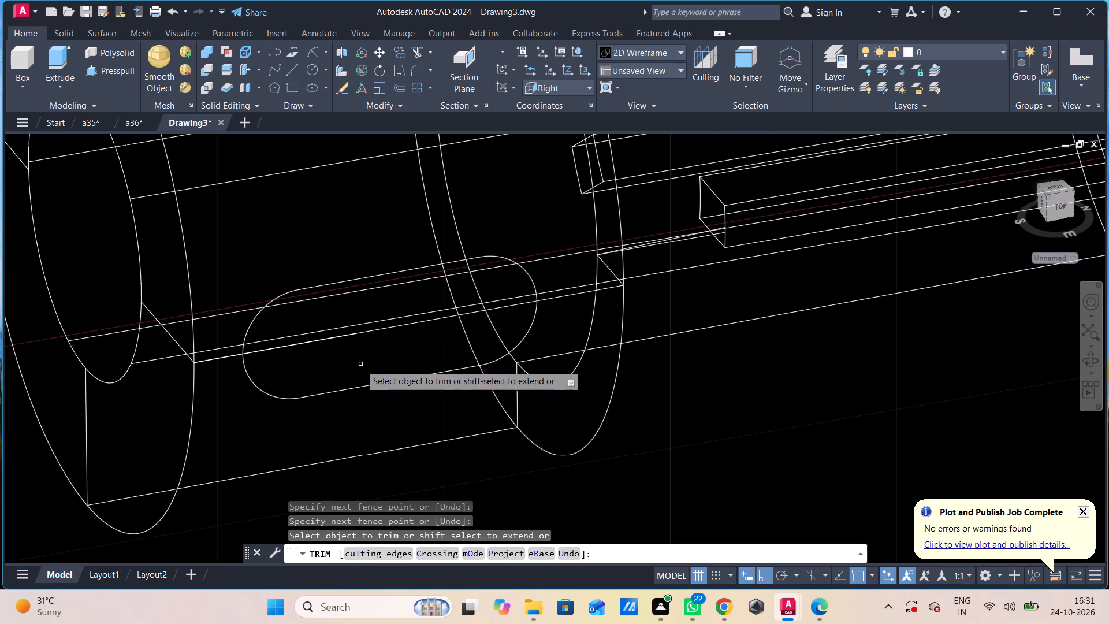
pyautogui.click(213, 360)
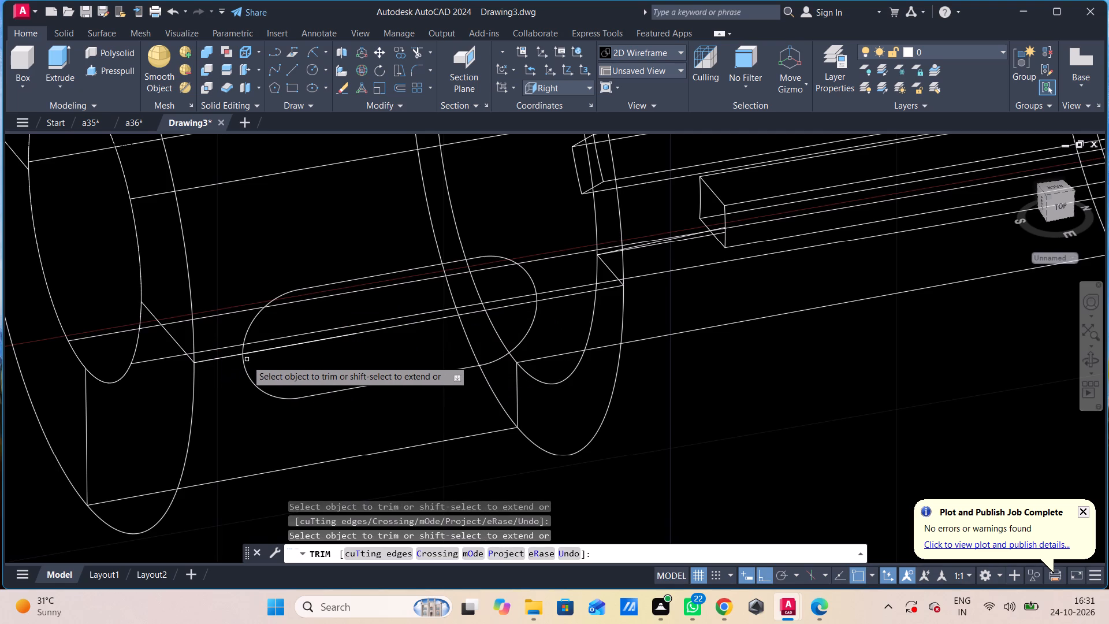
pyautogui.press('Escape')
# Delete the short leftover centre line segment inside the slot outline, starting at the end-face-side arc's centre.
pyautogui.click(245, 354)
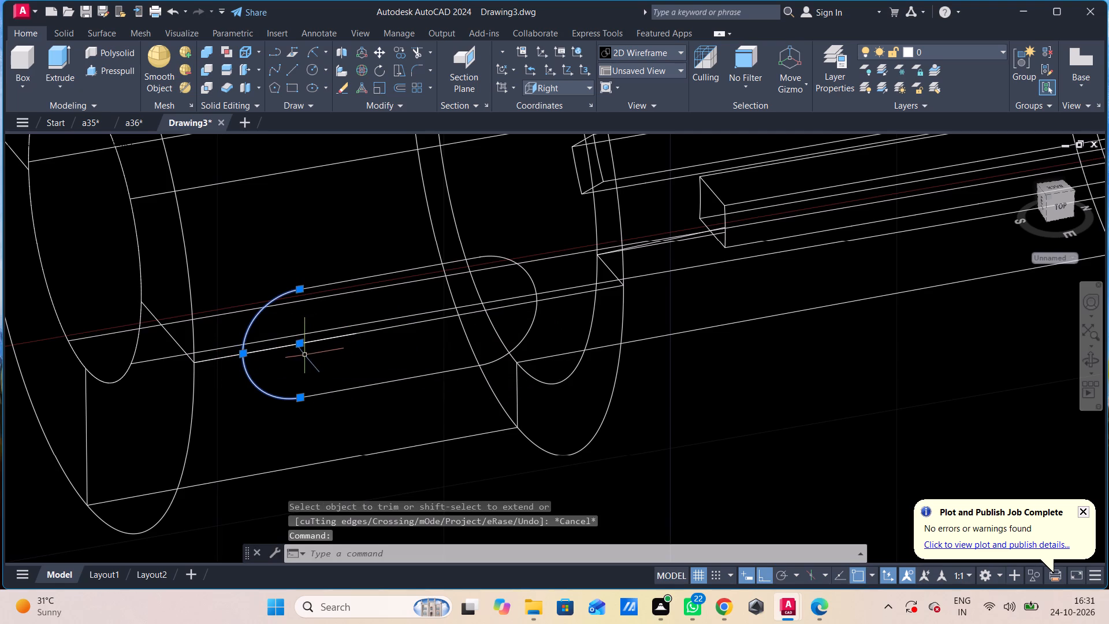
pyautogui.press('Escape')
pyautogui.click(226, 358)
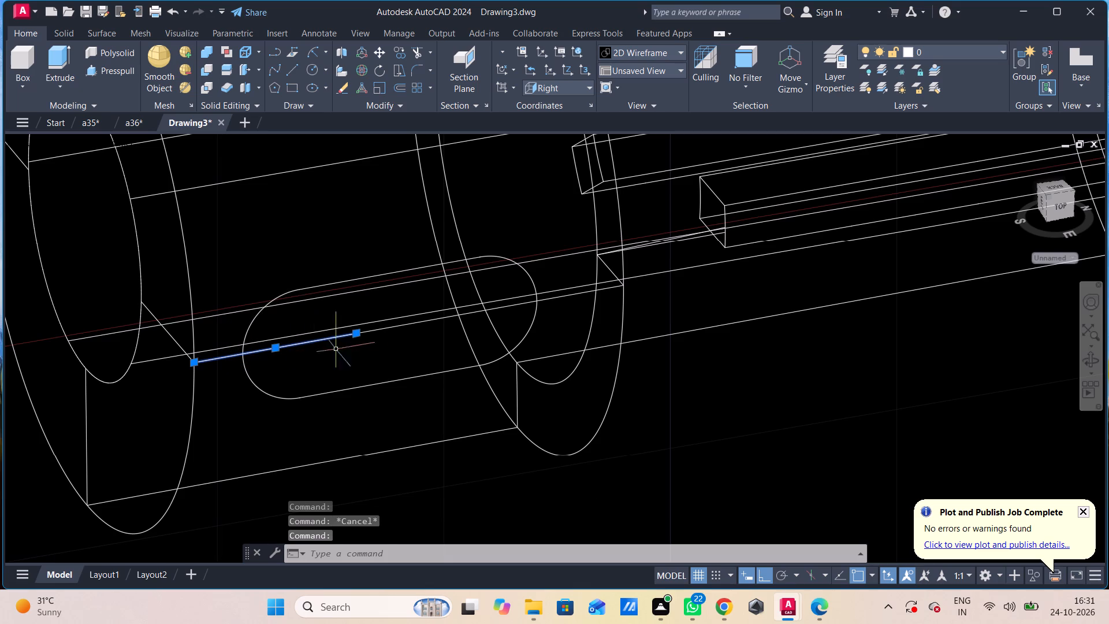
pyautogui.click(378, 329)
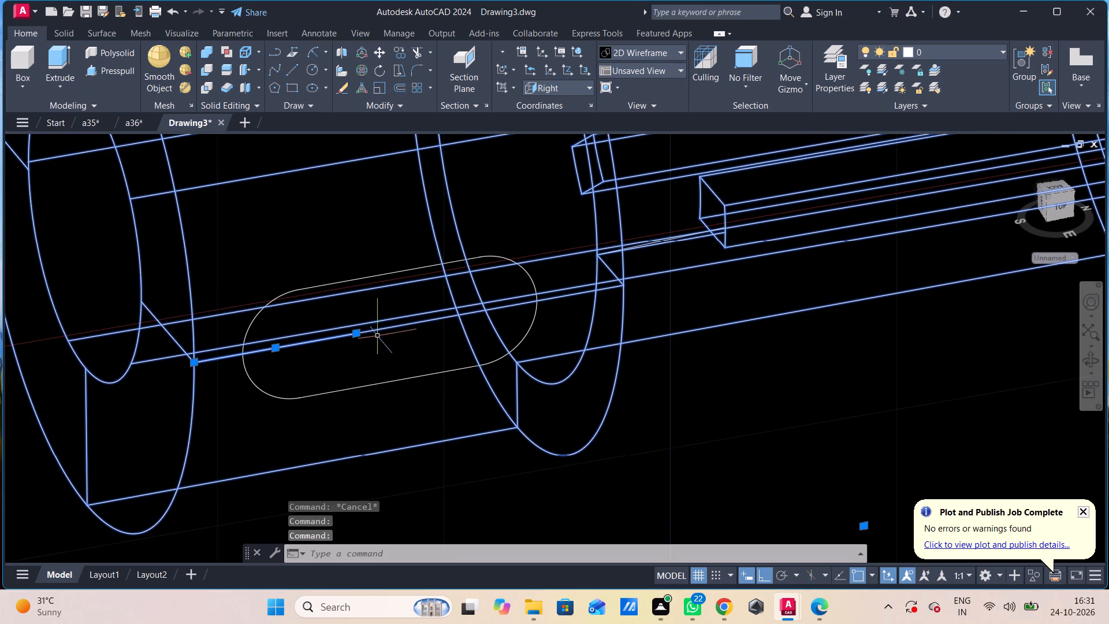
pyautogui.press('Escape')
pyautogui.click(309, 341)
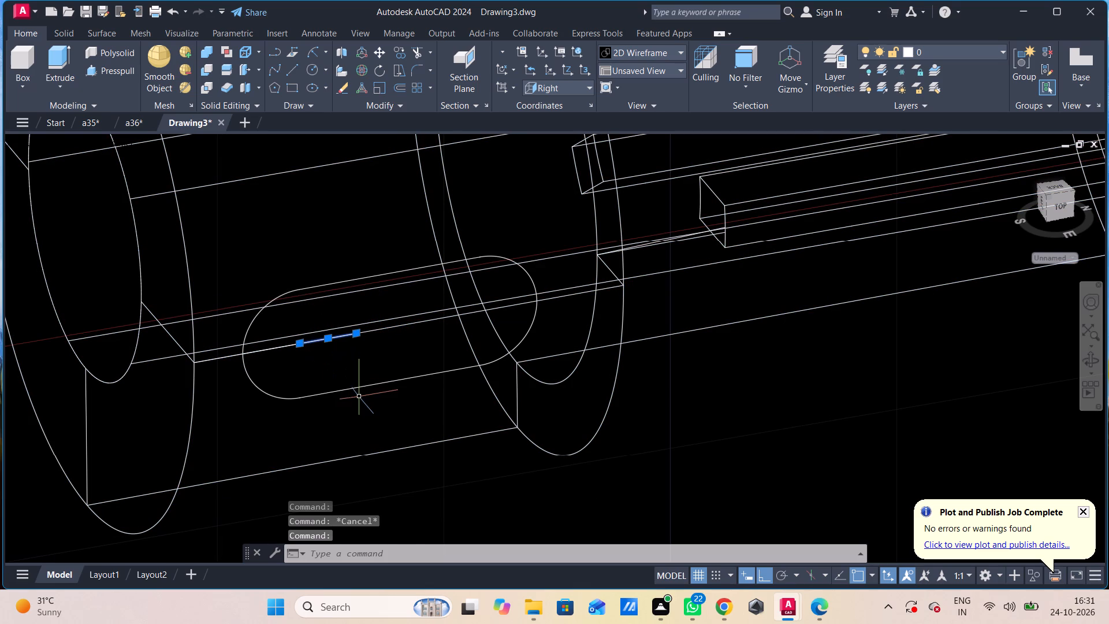
pyautogui.press('Delete')
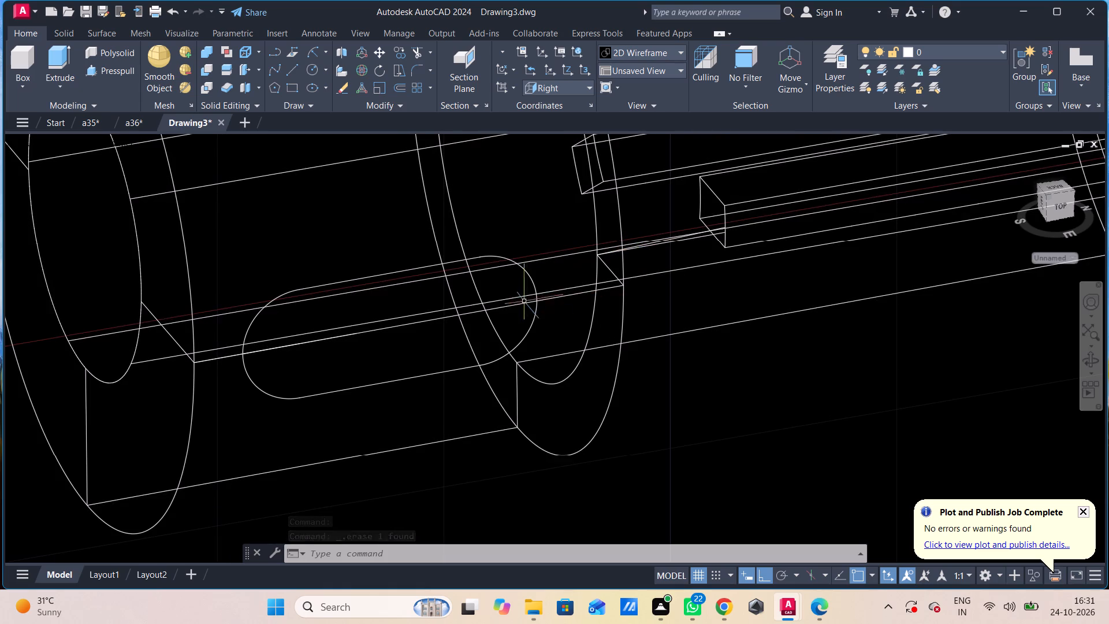
# Switch the visual style back to Shades of Gray.
pyautogui.scroll(-2, 503, 324)
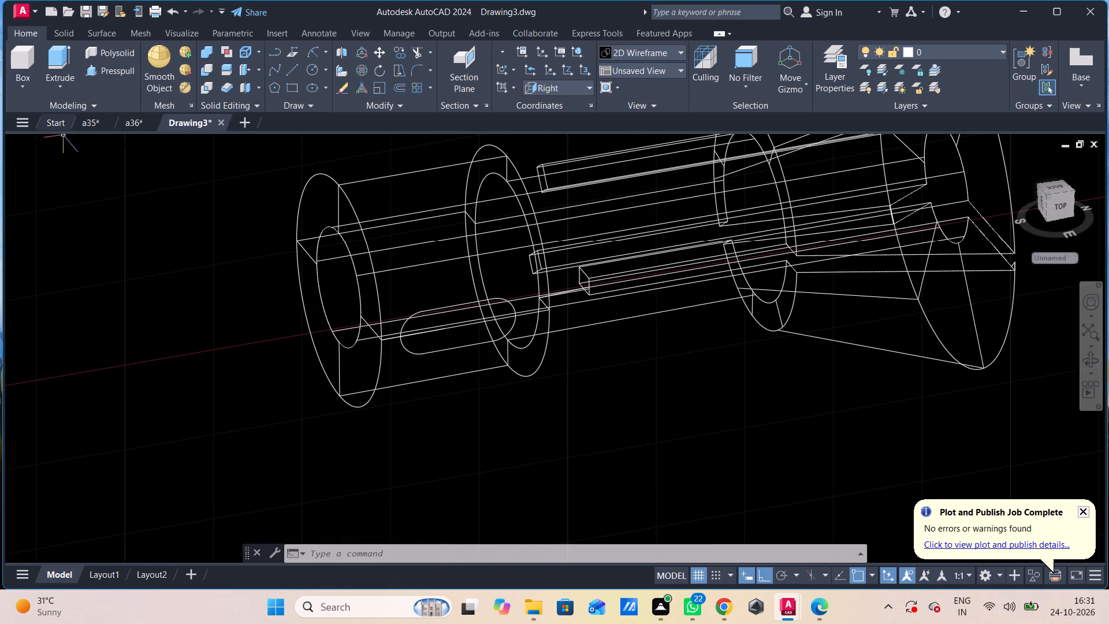
pyautogui.click(127, 144)
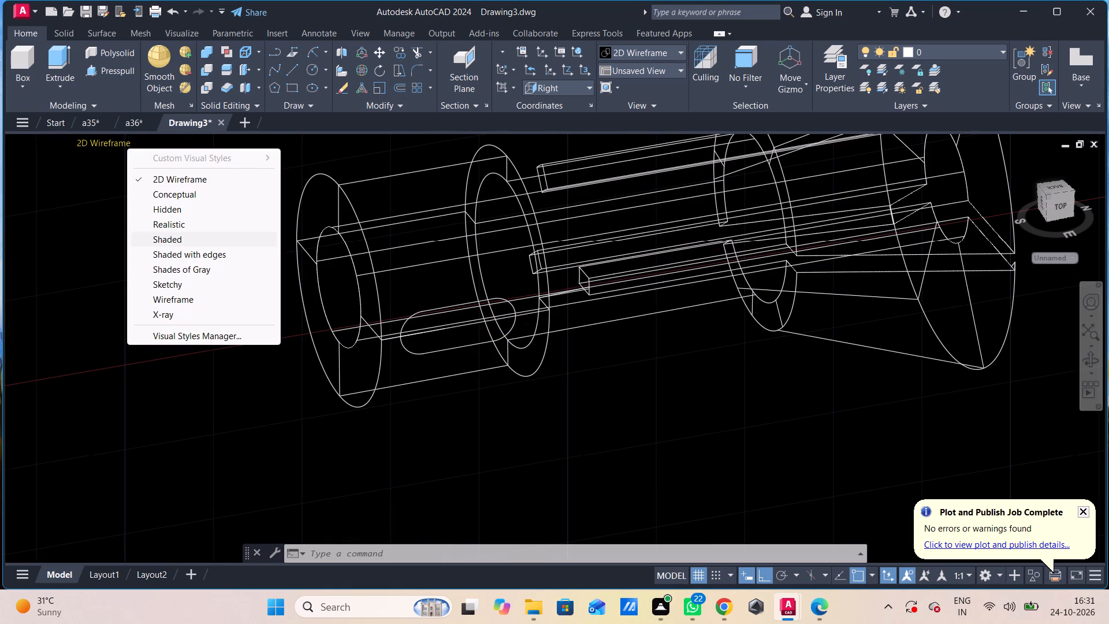
pyautogui.click(191, 270)
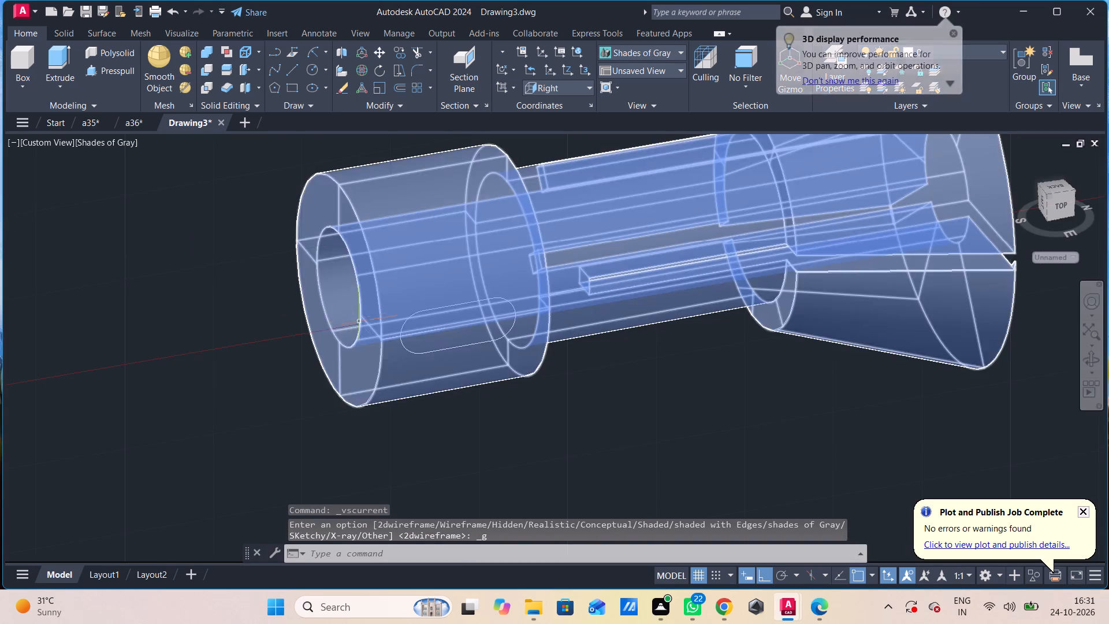
# In 2D Wireframe, delete the centre line segment between the collar's end face and the slot outline, then return to Shades of Gray.
pyautogui.scroll(3, 407, 335)
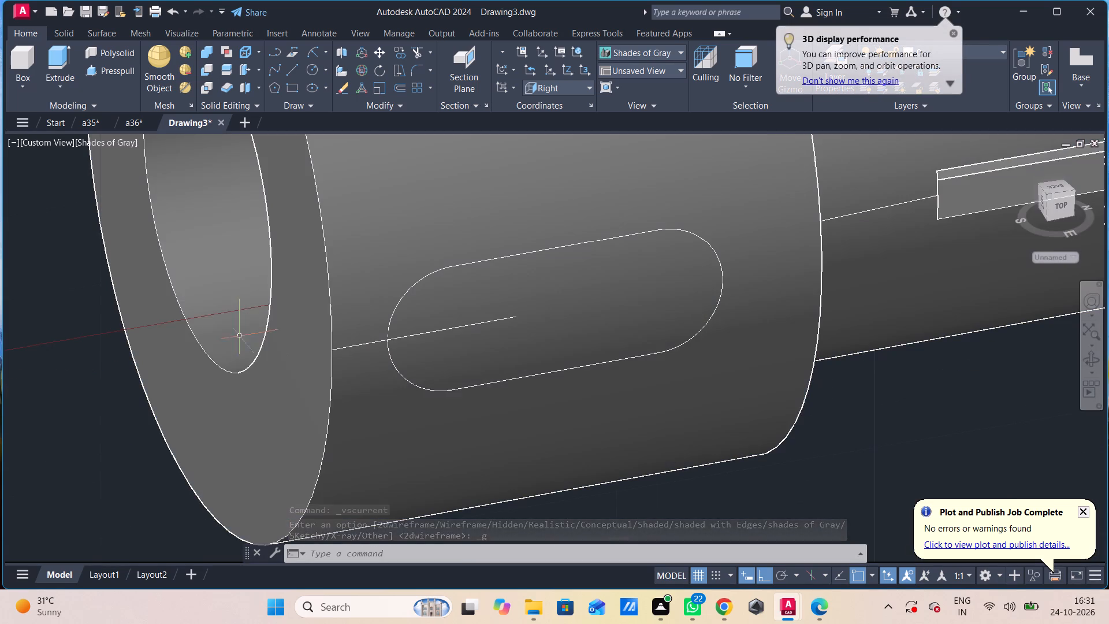
pyautogui.click(112, 136)
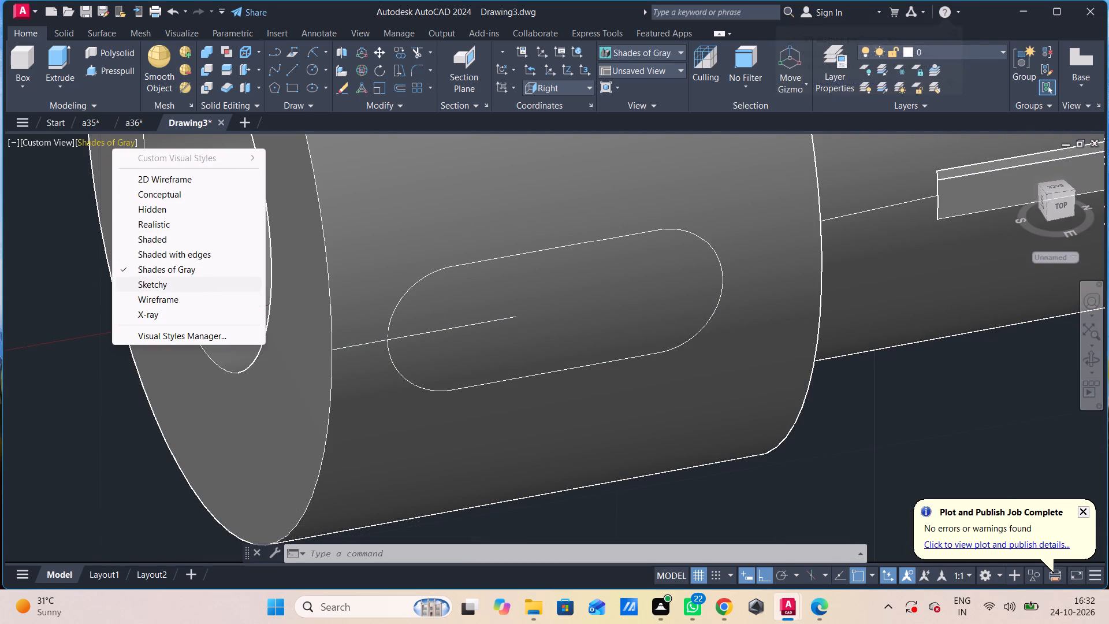
pyautogui.click(188, 174)
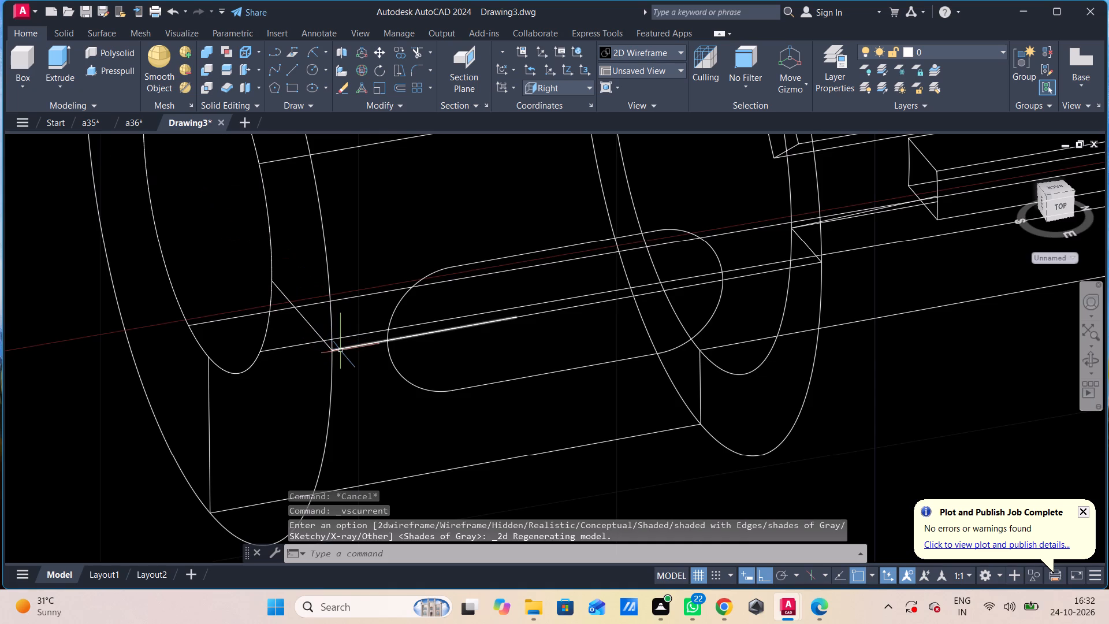
pyautogui.click(340, 351)
pyautogui.press('Delete')
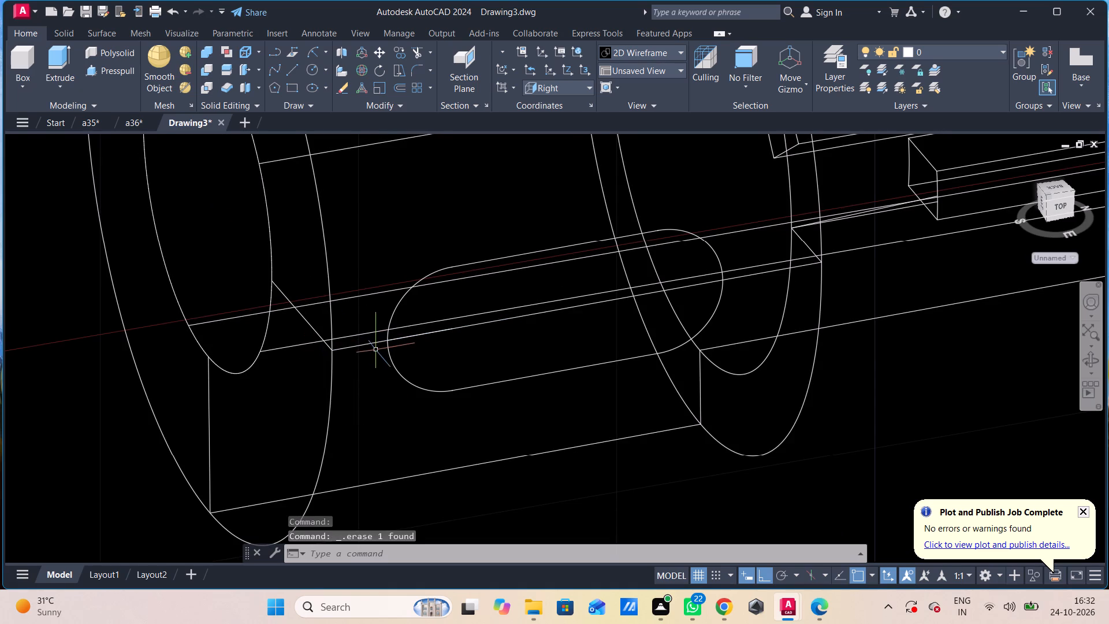
pyautogui.click(119, 144)
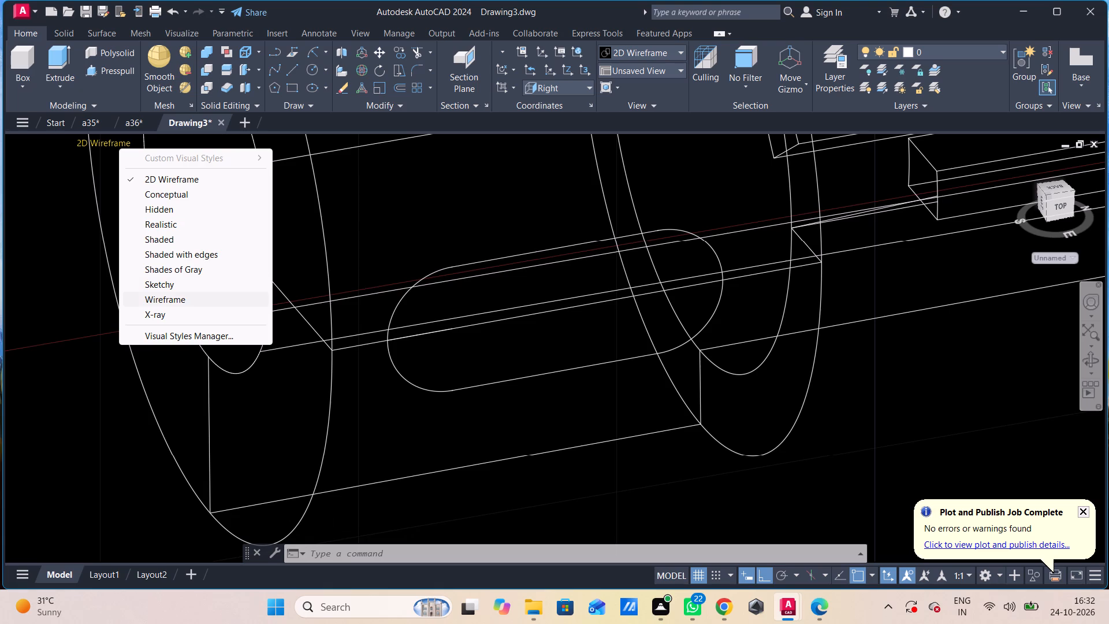
pyautogui.click(164, 265)
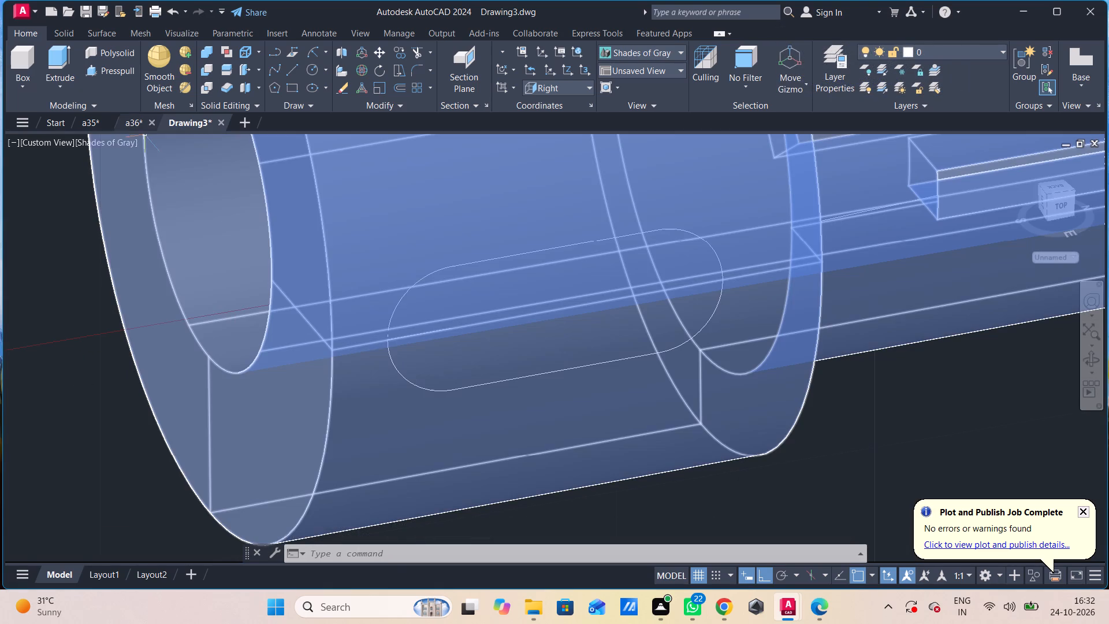
# In 2D Wireframe, delete the remaining centre line segment inside the slot outline's end-face side, then return to Shades of Gray.
pyautogui.click(115, 142)
pyautogui.click(178, 177)
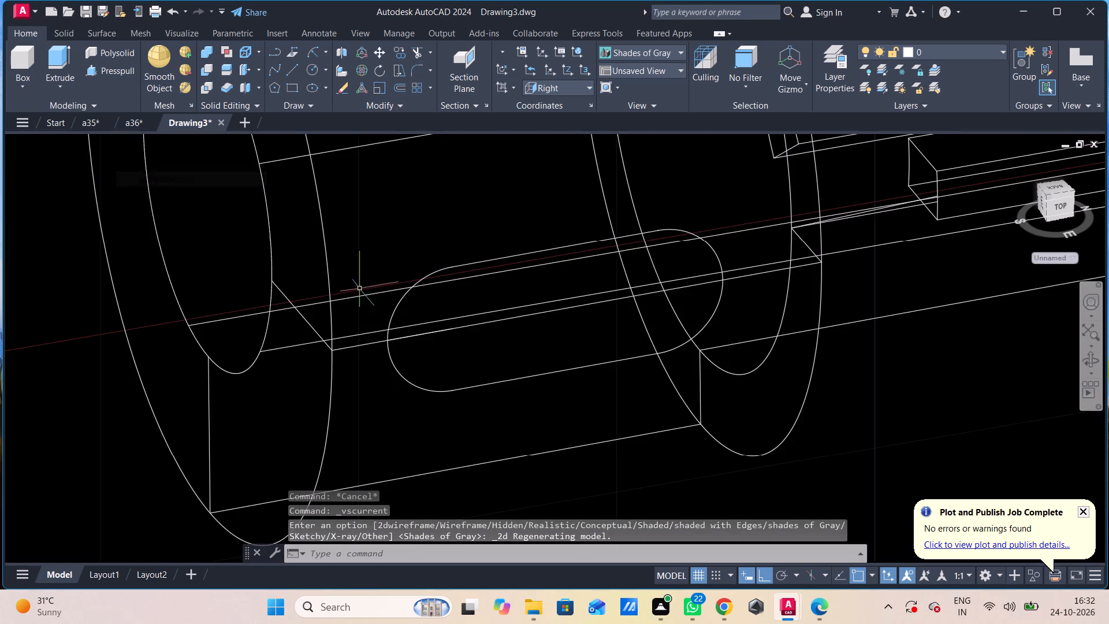
pyautogui.click(433, 332)
pyautogui.press('Delete')
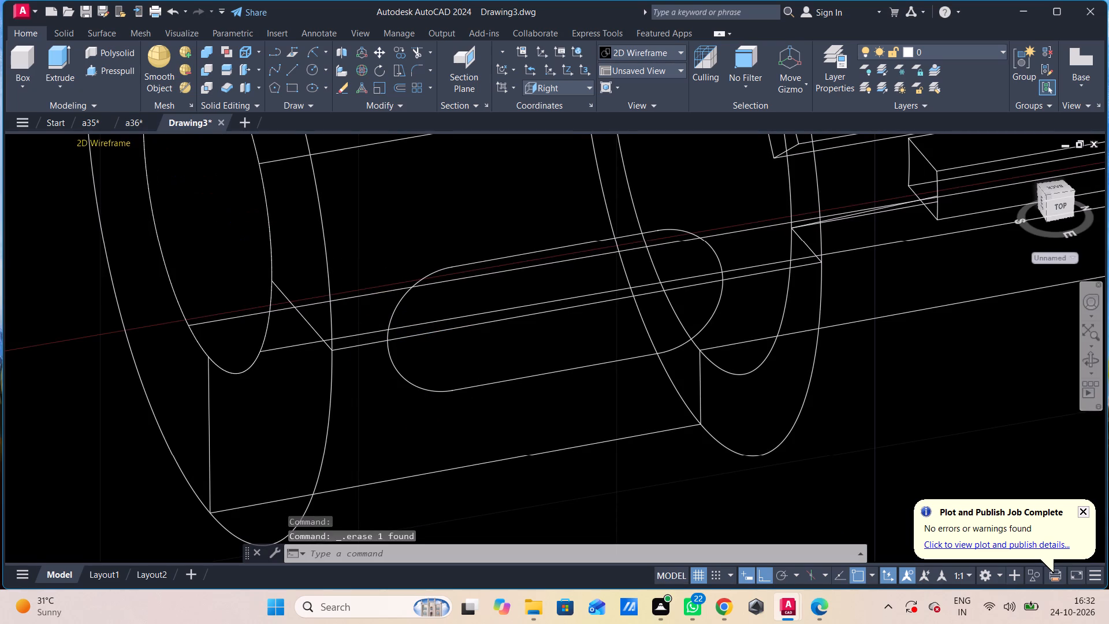
pyautogui.click(121, 137)
pyautogui.click(206, 264)
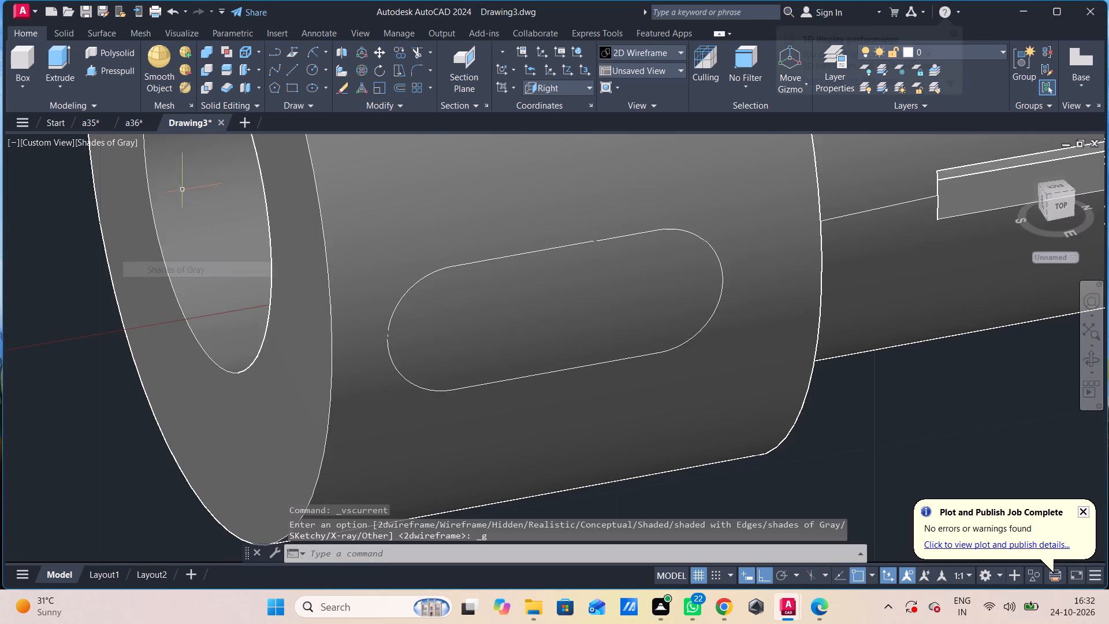
# In 2D Wireframe, select the slot outline's two straight sides and both end arcs and join them.
pyautogui.click(118, 74)
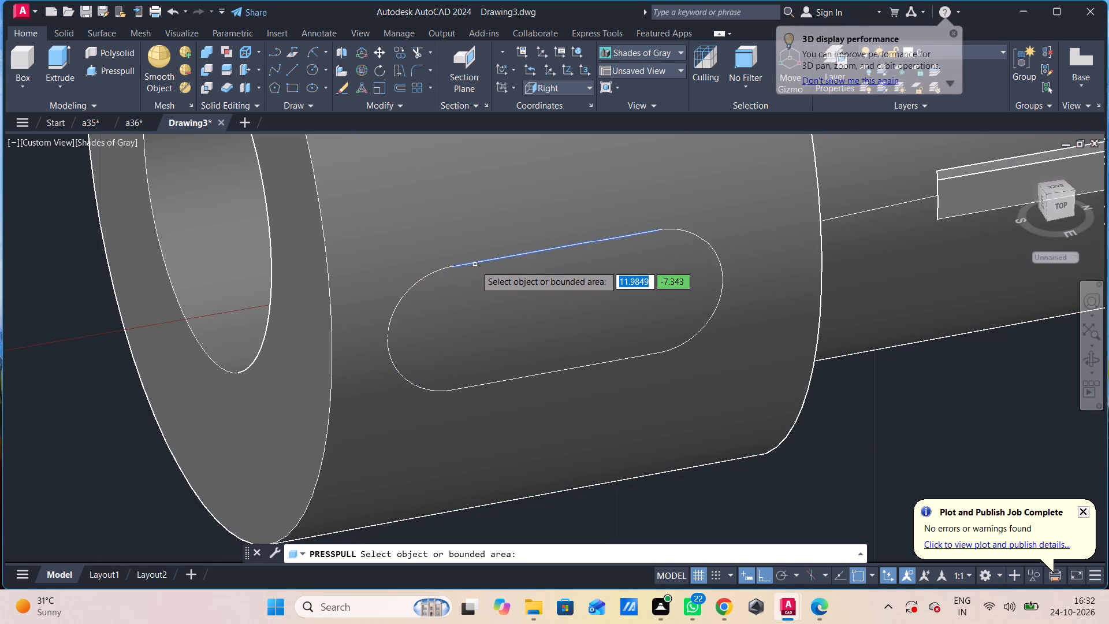
pyautogui.press('Escape')
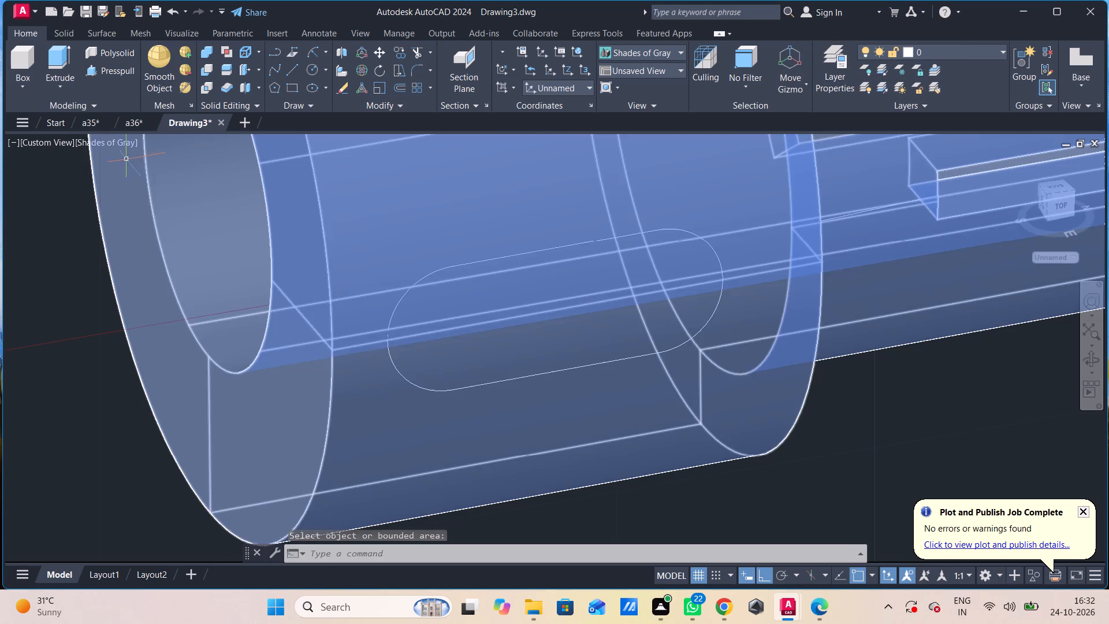
pyautogui.click(117, 140)
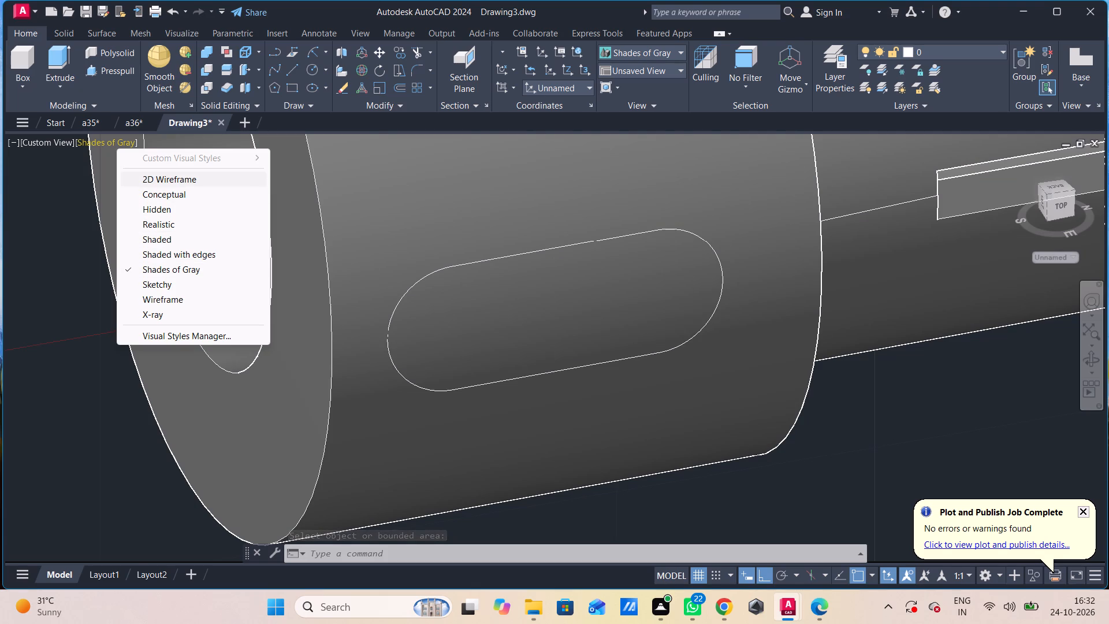
pyautogui.click(188, 181)
pyautogui.click(514, 258)
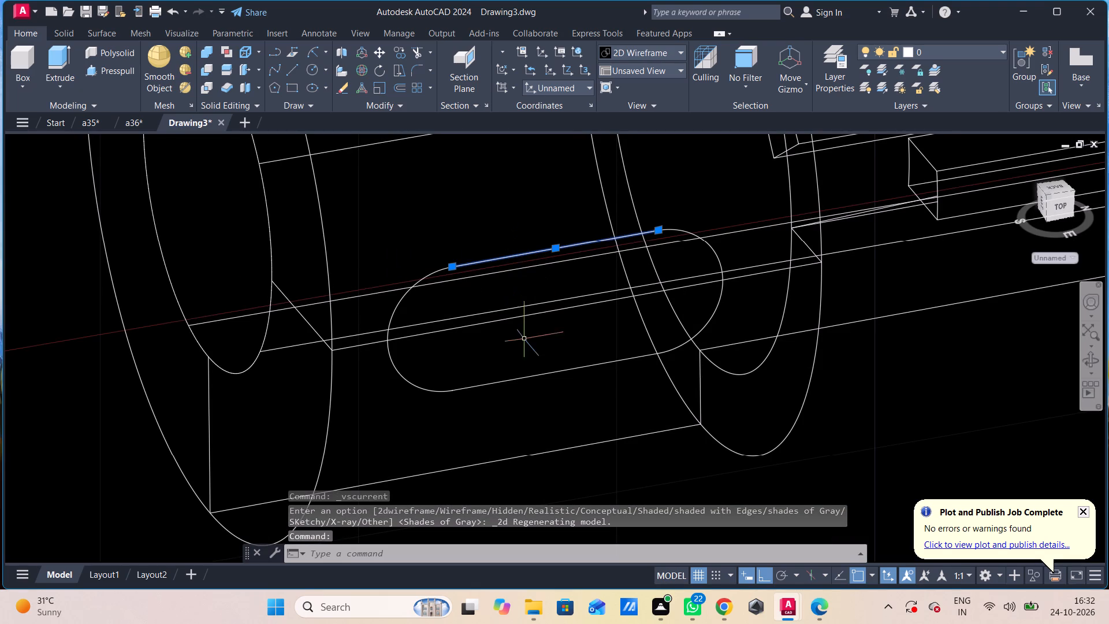
pyautogui.click(520, 378)
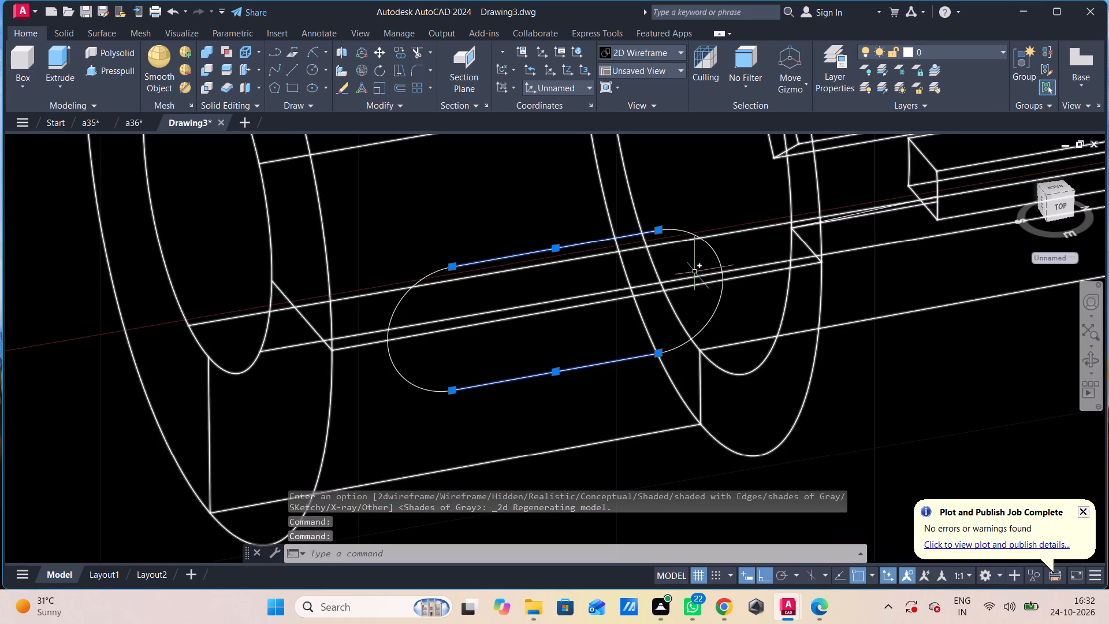
pyautogui.click(706, 243)
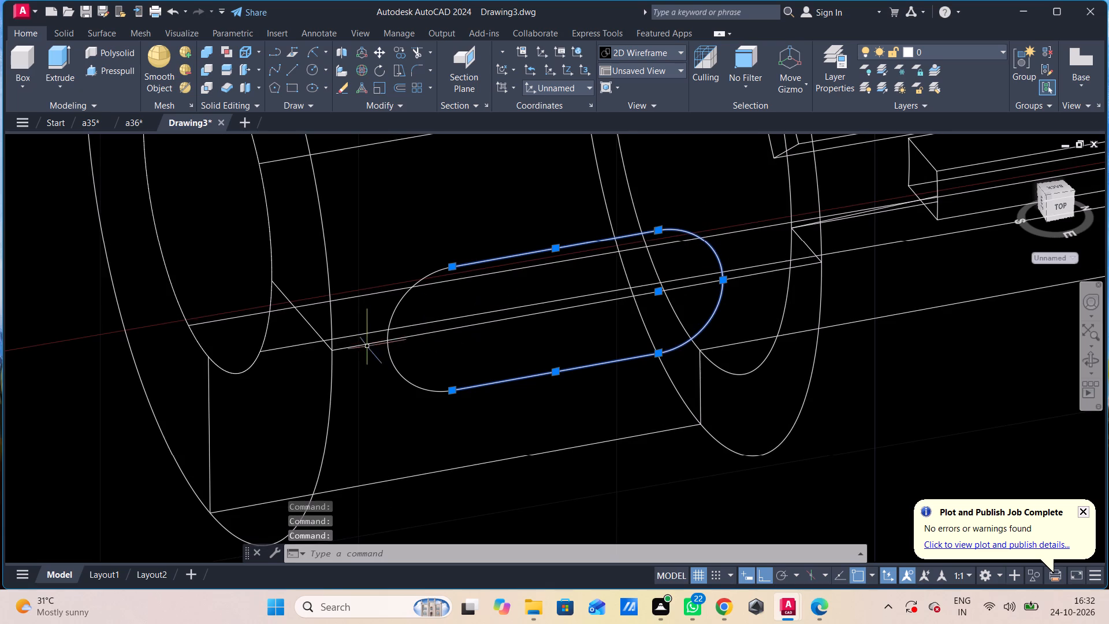
pyautogui.click(403, 298)
pyautogui.press('j')
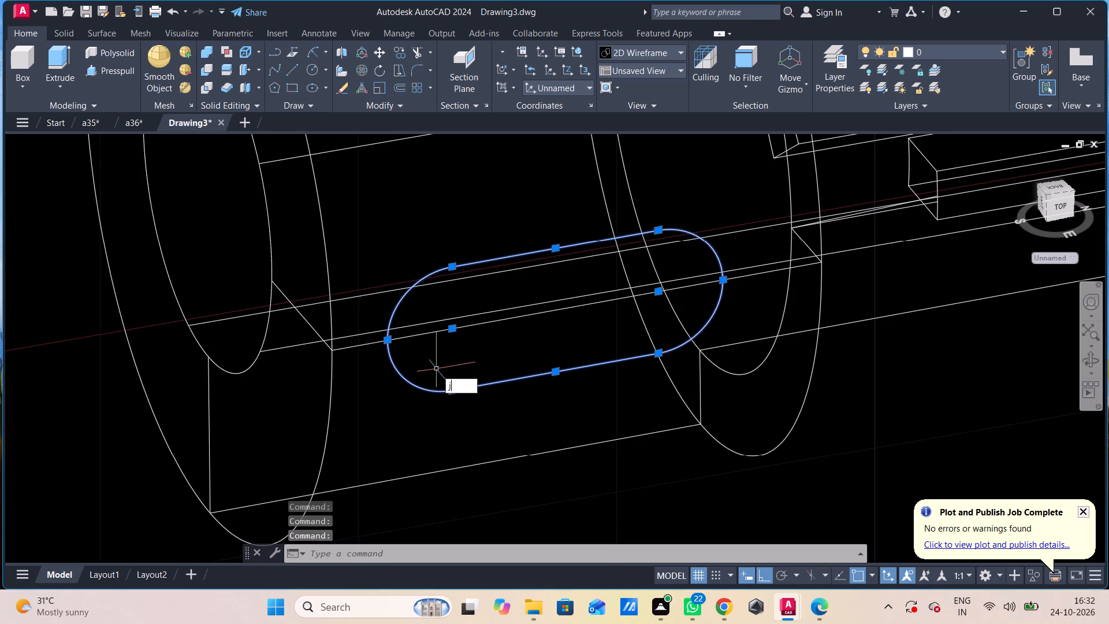
pyautogui.write('oi')
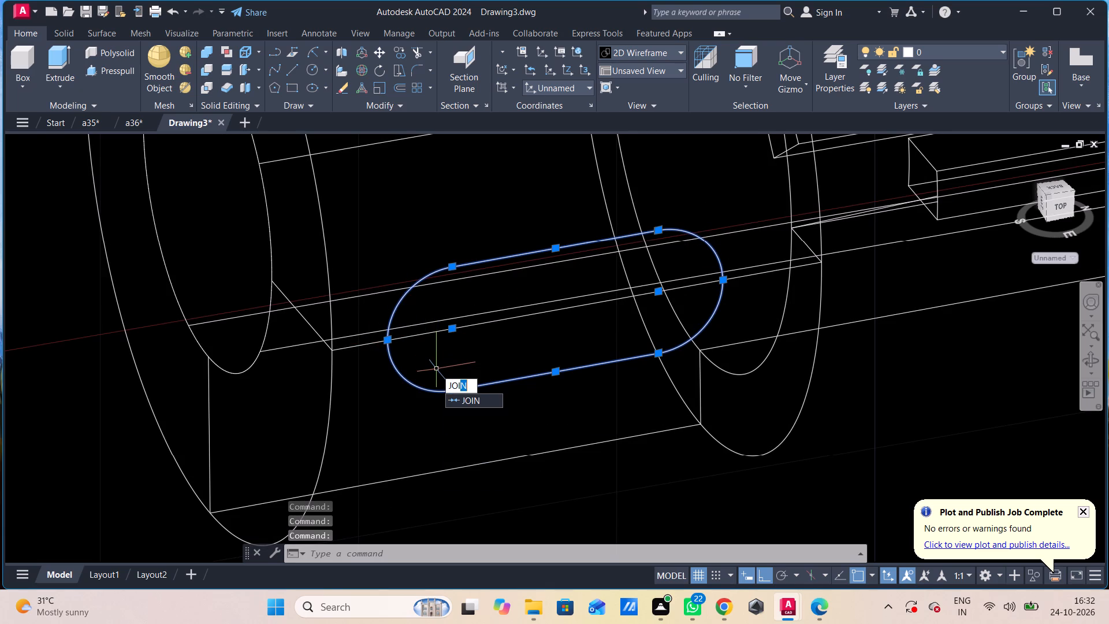
pyautogui.click(459, 397)
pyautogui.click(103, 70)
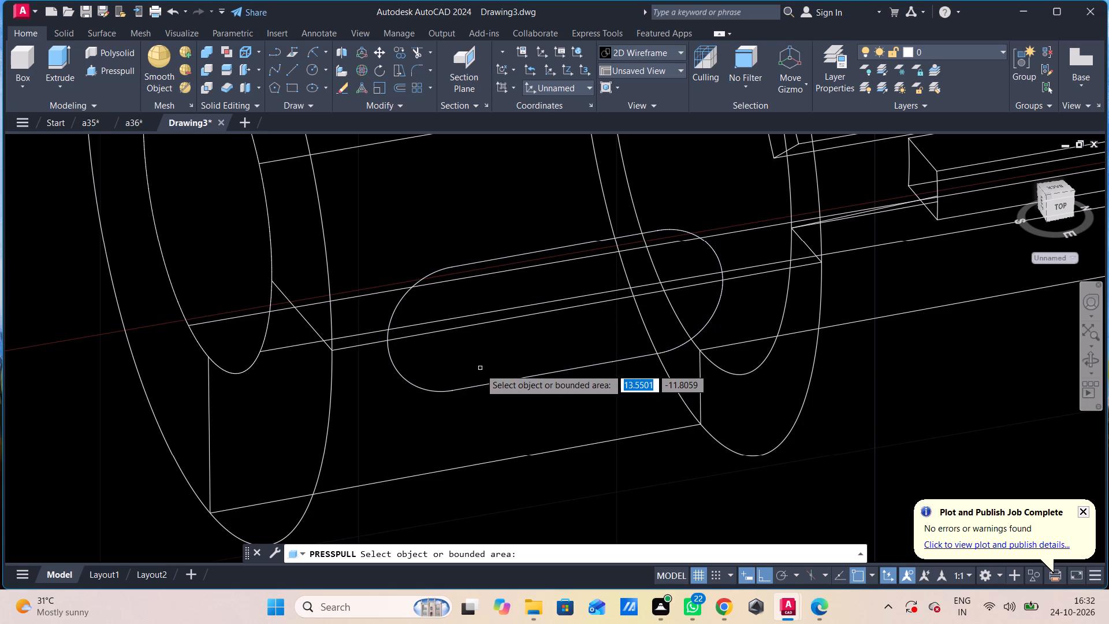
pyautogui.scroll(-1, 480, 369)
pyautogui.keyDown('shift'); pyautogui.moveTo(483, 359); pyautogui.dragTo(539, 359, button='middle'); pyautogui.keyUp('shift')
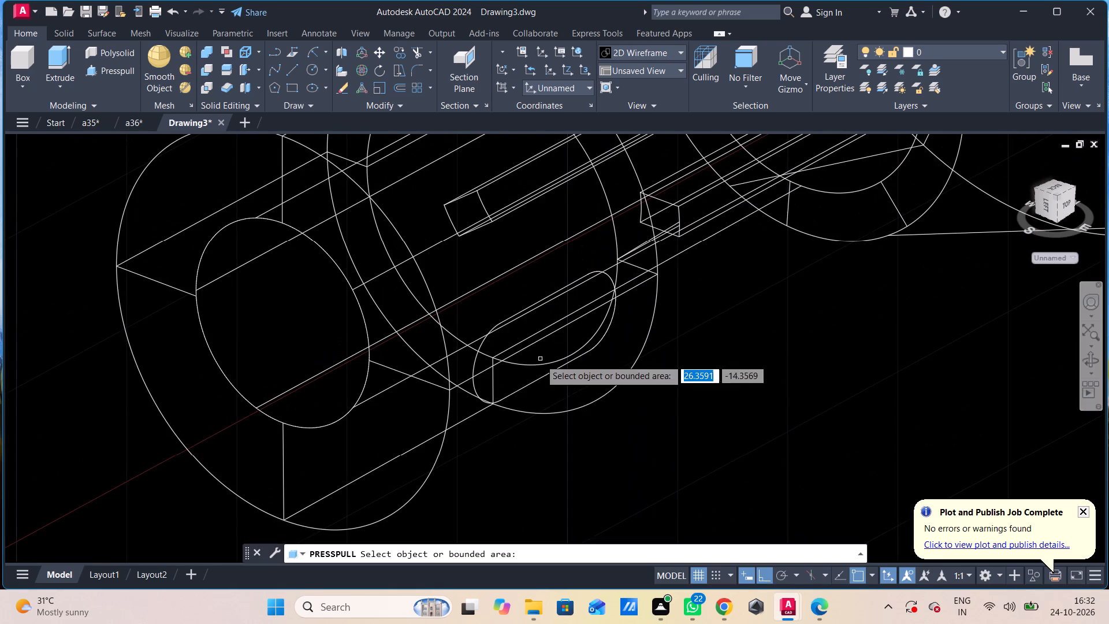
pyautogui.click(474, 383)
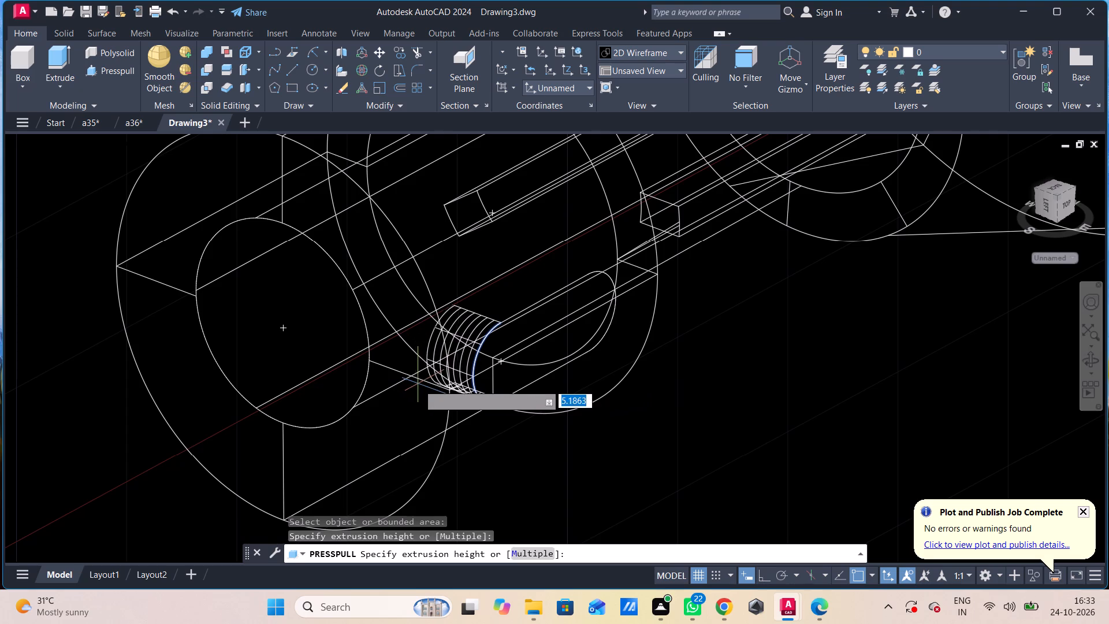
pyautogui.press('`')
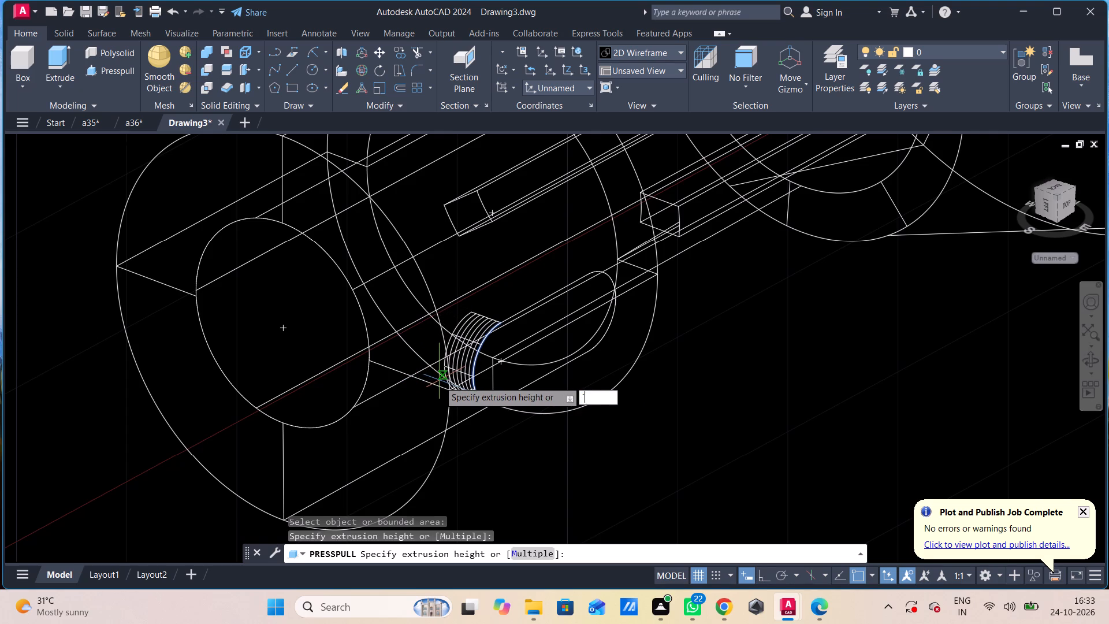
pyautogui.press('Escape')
# Select all pieces of the slot outline and move them together off the collar to the empty space beside the shaft.
pyautogui.scroll(-1, 486, 383)
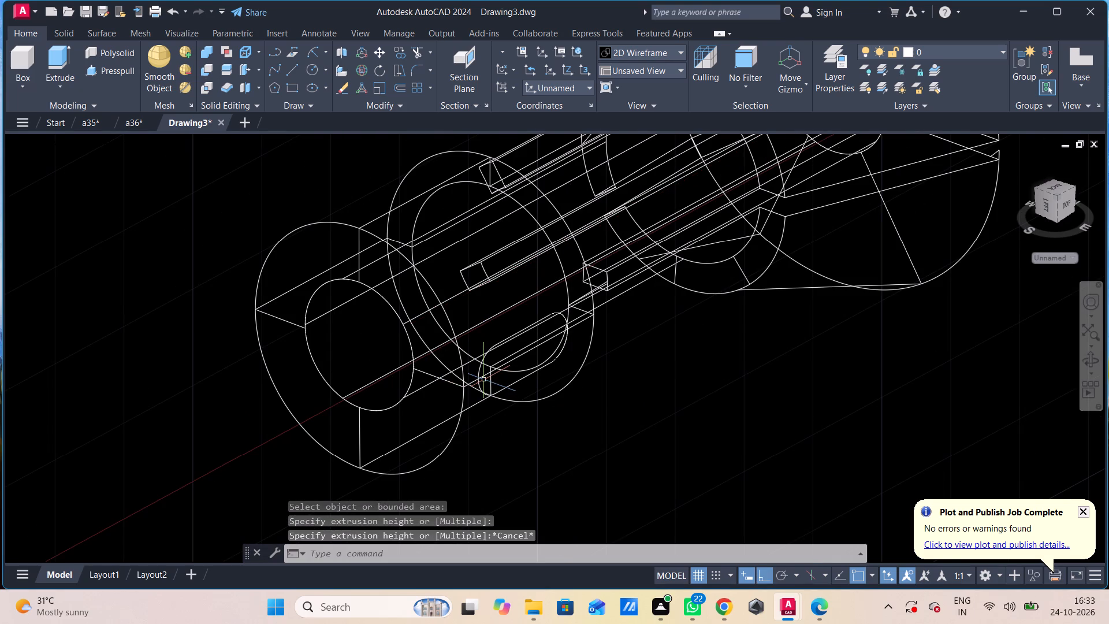
pyautogui.keyDown('shift'); pyautogui.moveTo(483, 380); pyautogui.dragTo(454, 361, button='middle'); pyautogui.keyUp('shift')
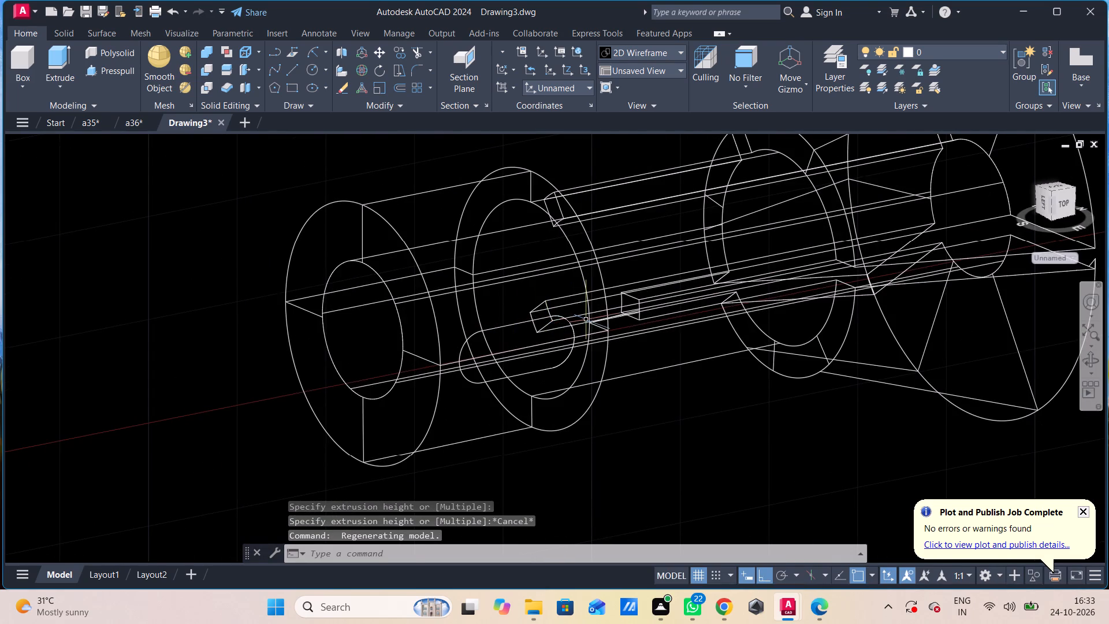
pyautogui.scroll(2, 572, 333)
pyautogui.click(573, 324)
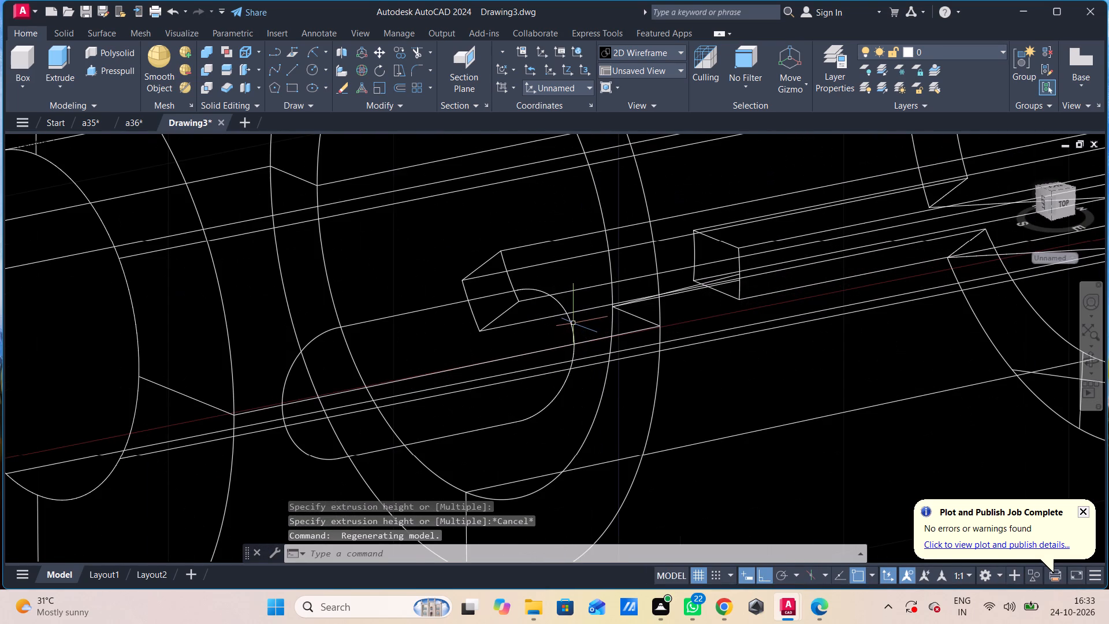
pyautogui.click(449, 305)
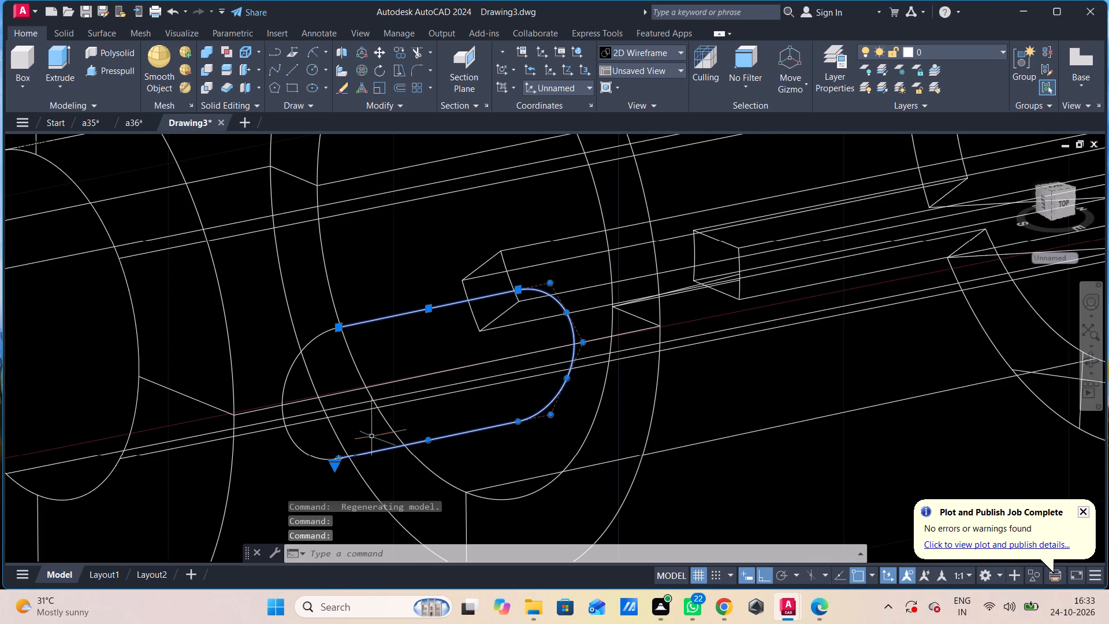
pyautogui.click(317, 458)
pyautogui.scroll(-1, 380, 424)
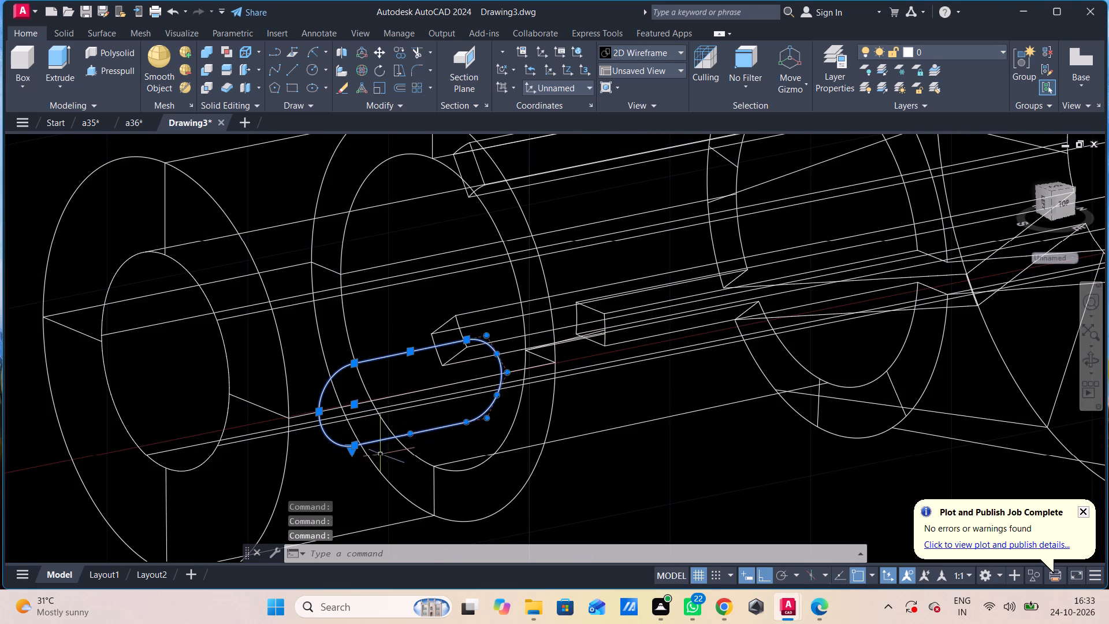
pyautogui.press('m')
pyautogui.press('space')
pyautogui.click(383, 359)
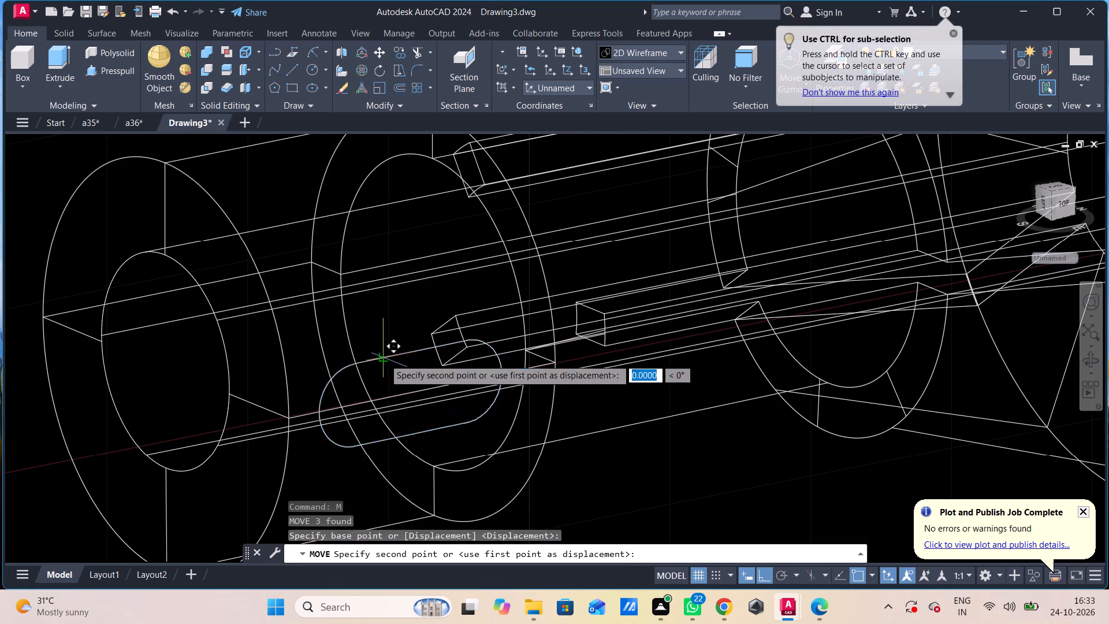
pyautogui.click(766, 510)
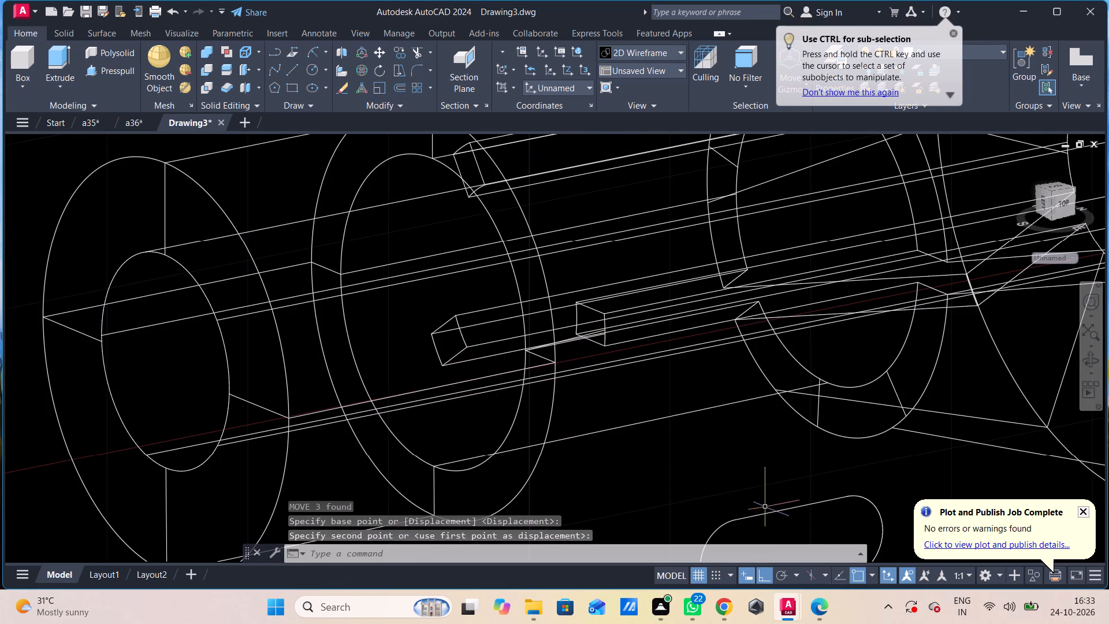
# Switch the visual style to Shades of Gray and try Presspull on the moved slot outline.
pyautogui.scroll(-1, 764, 496)
pyautogui.scroll(-2, 695, 486)
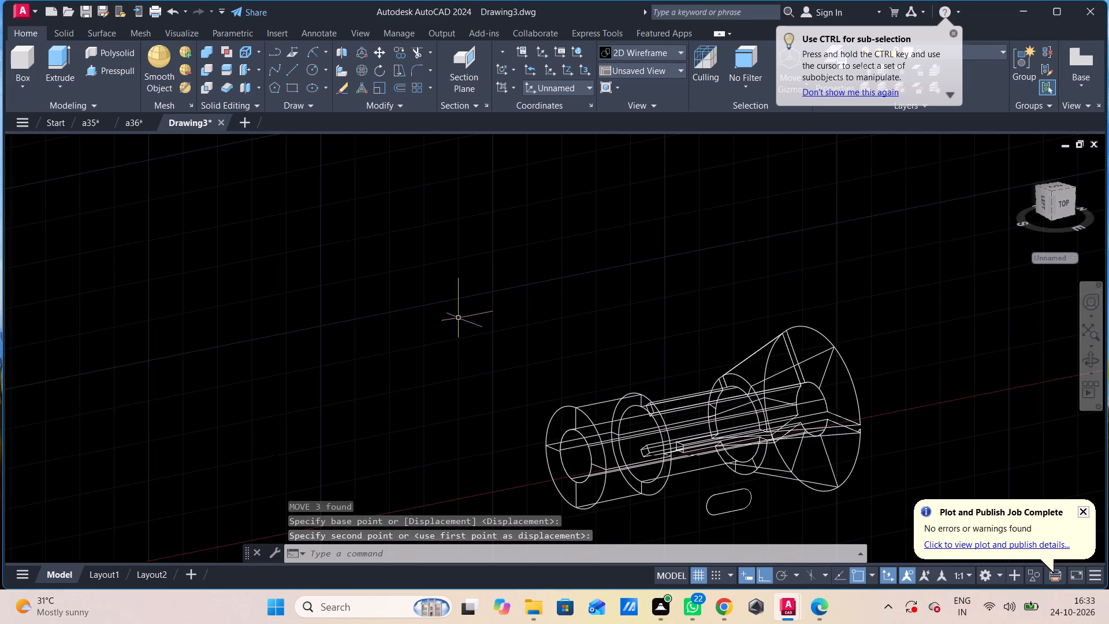
pyautogui.click(96, 143)
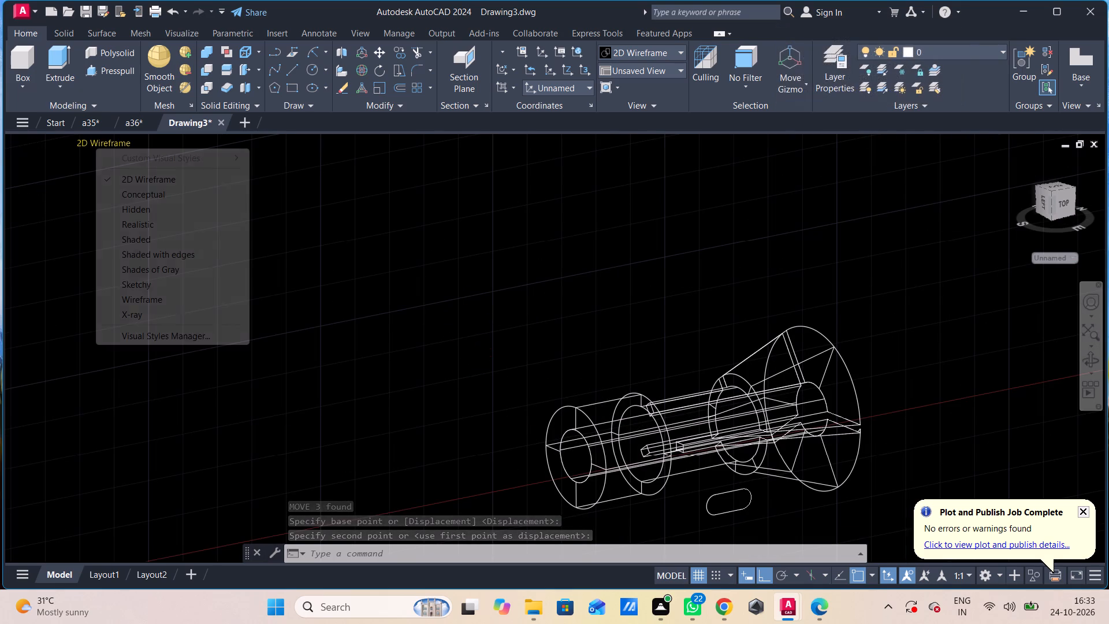
pyautogui.click(152, 271)
pyautogui.moveTo(248, 359); pyautogui.dragTo(139, 175, button='middle')
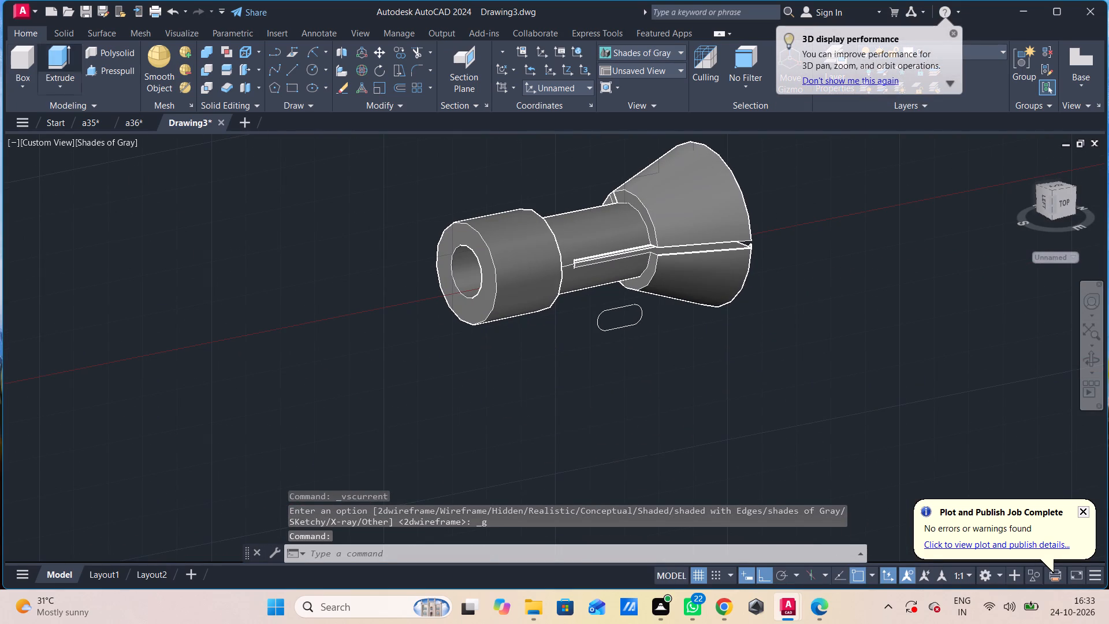
pyautogui.click(125, 68)
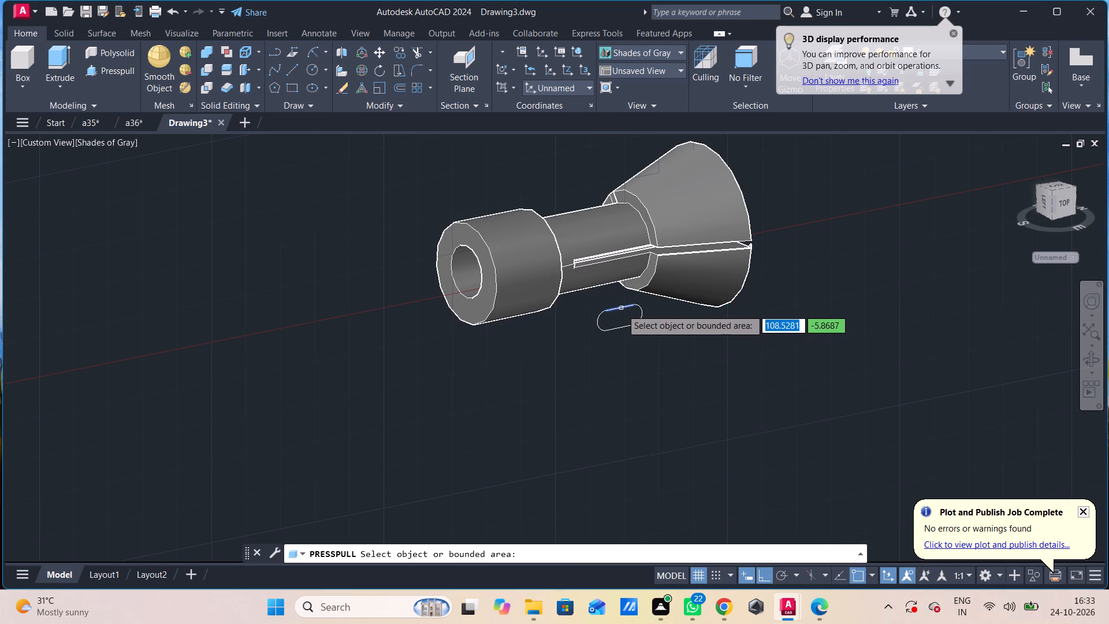
pyautogui.press('Escape')
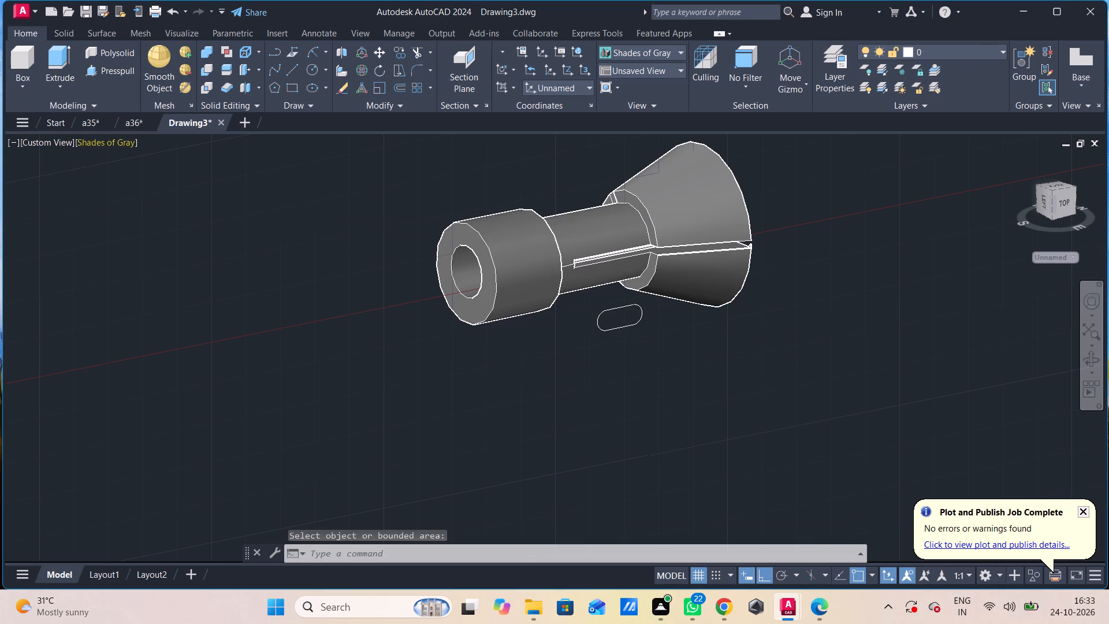
# Switch the model to the Front view.
pyautogui.click(63, 140)
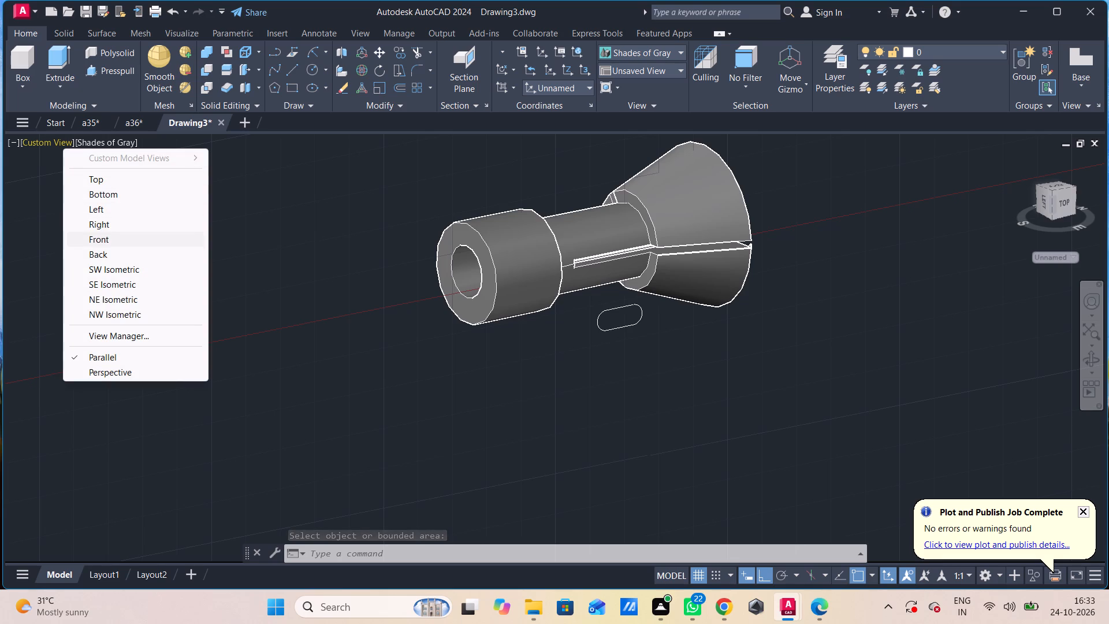
pyautogui.click(115, 237)
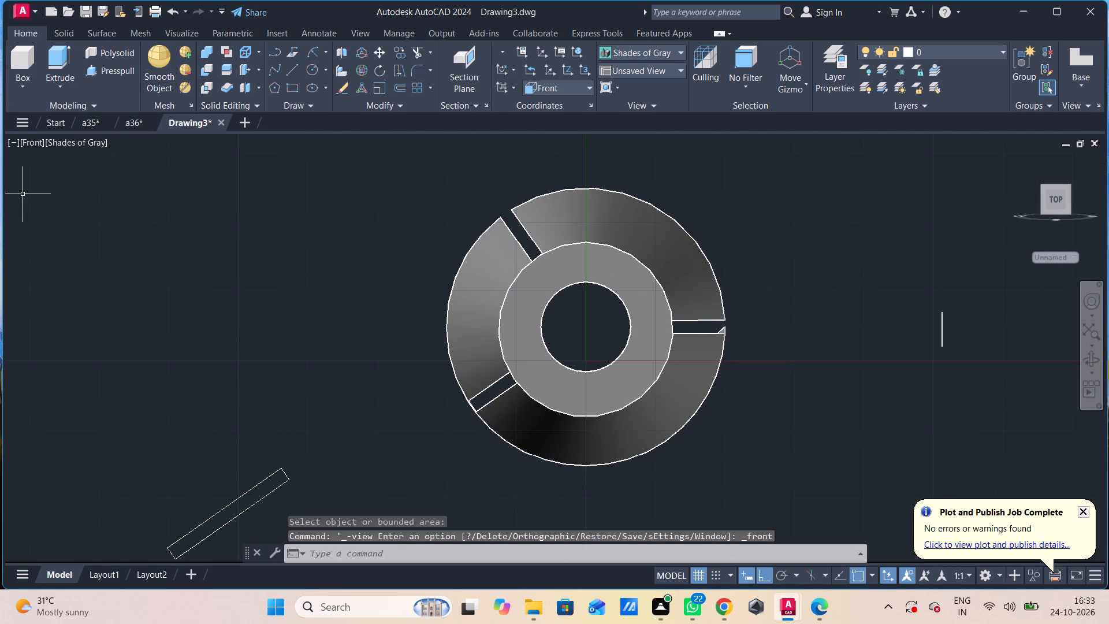
# Switch the model to the Right view and centre the part.
pyautogui.click(29, 139)
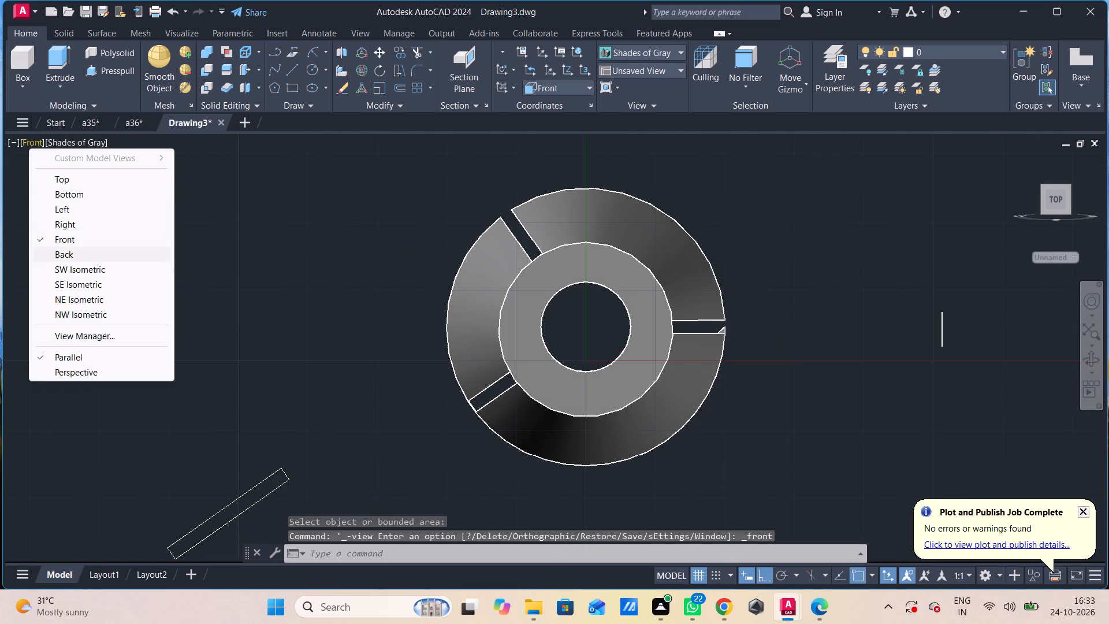
pyautogui.click(76, 223)
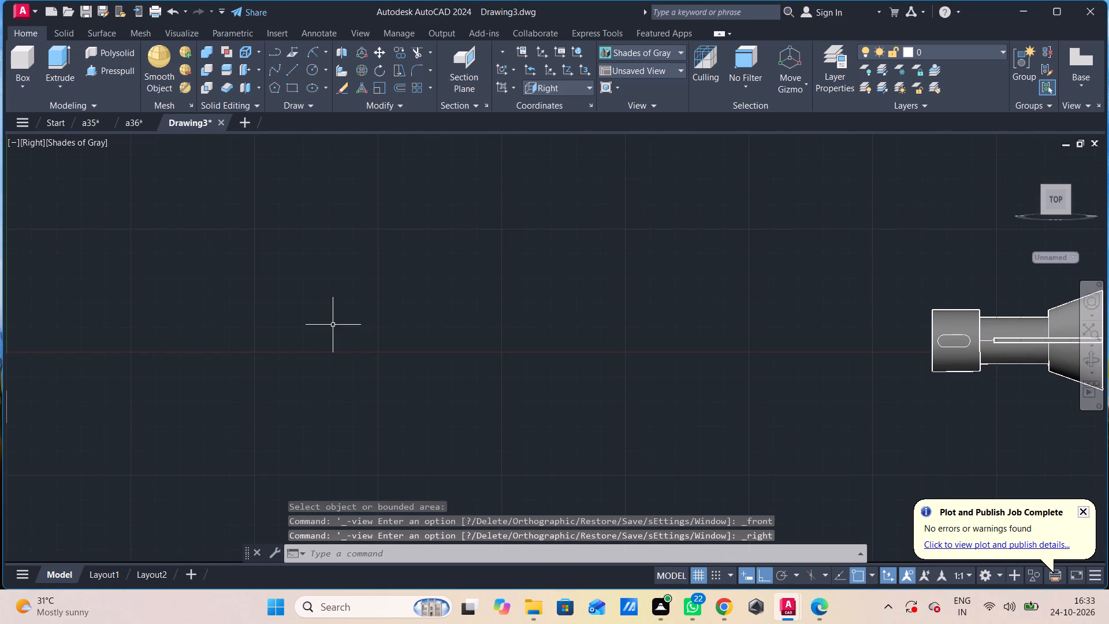
pyautogui.moveTo(501, 358); pyautogui.dragTo(90, 332, button='middle')
pyautogui.scroll(-2, 539, 395)
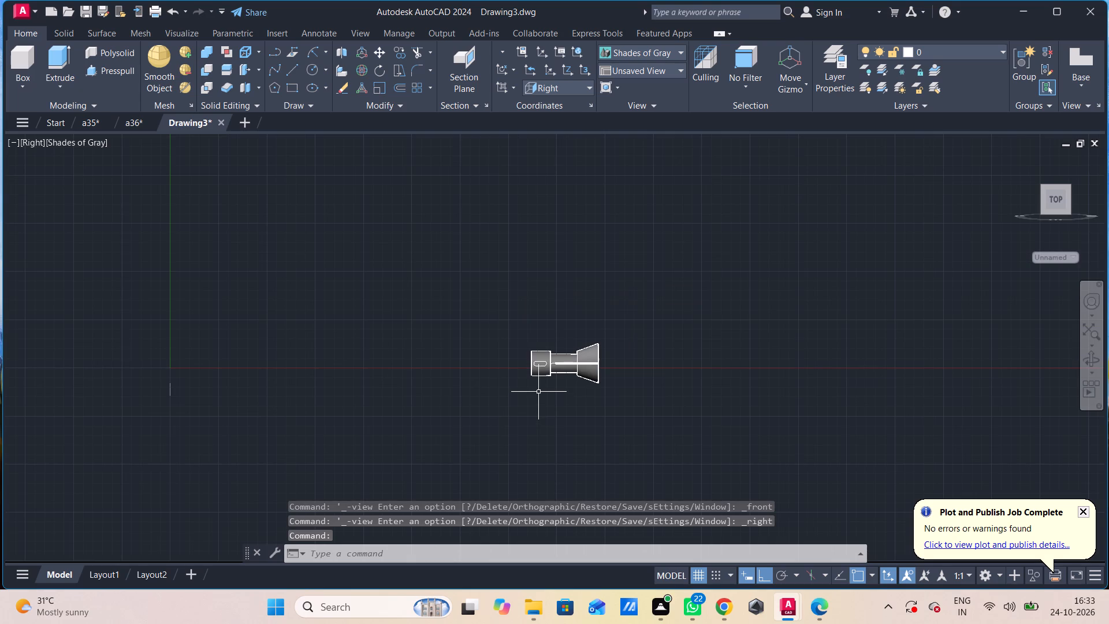
pyautogui.scroll(3, 540, 390)
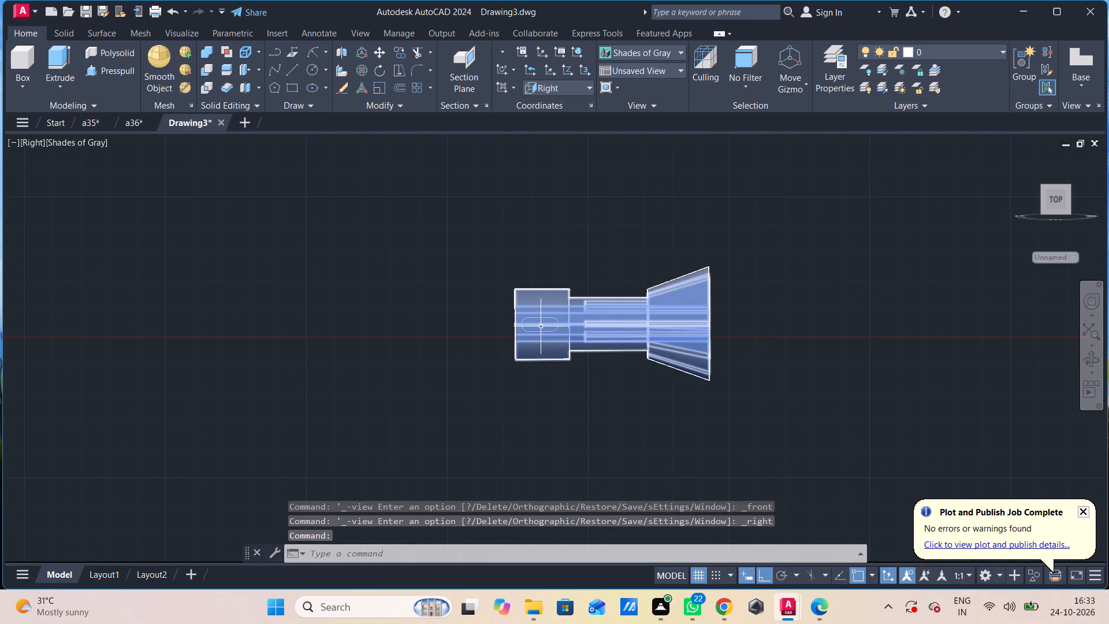
# Select all pieces of the slot outline beside the collar and move them together past the part's flared end.
pyautogui.click(541, 331)
pyautogui.scroll(3, 543, 330)
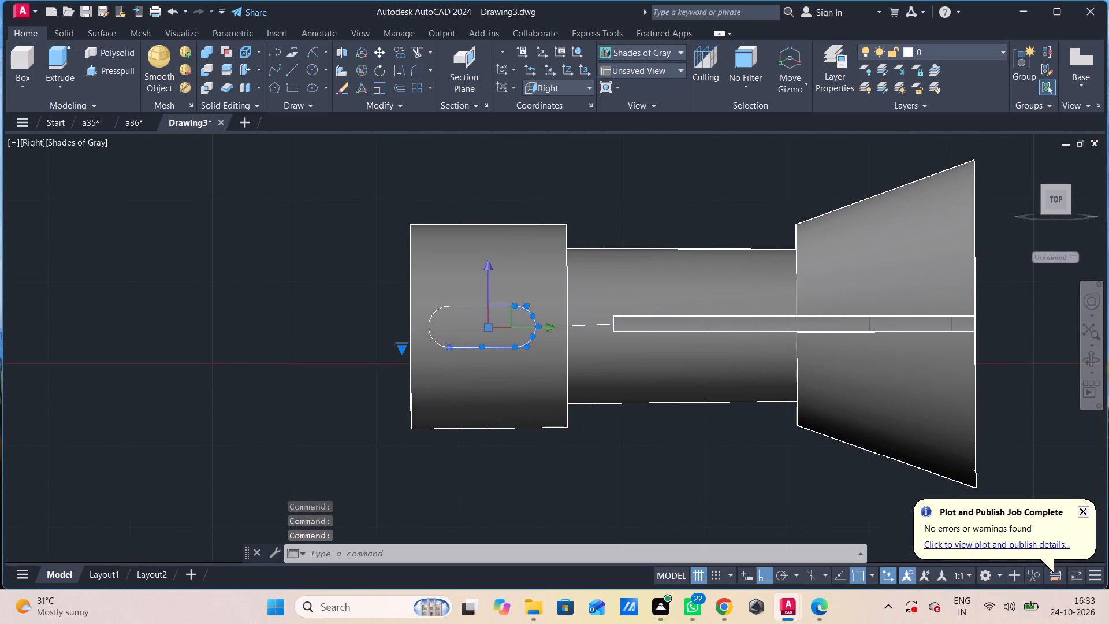
pyautogui.keyDown('shift'); pyautogui.moveTo(522, 375); pyautogui.dragTo(577, 403, button='middle'); pyautogui.keyUp('shift')
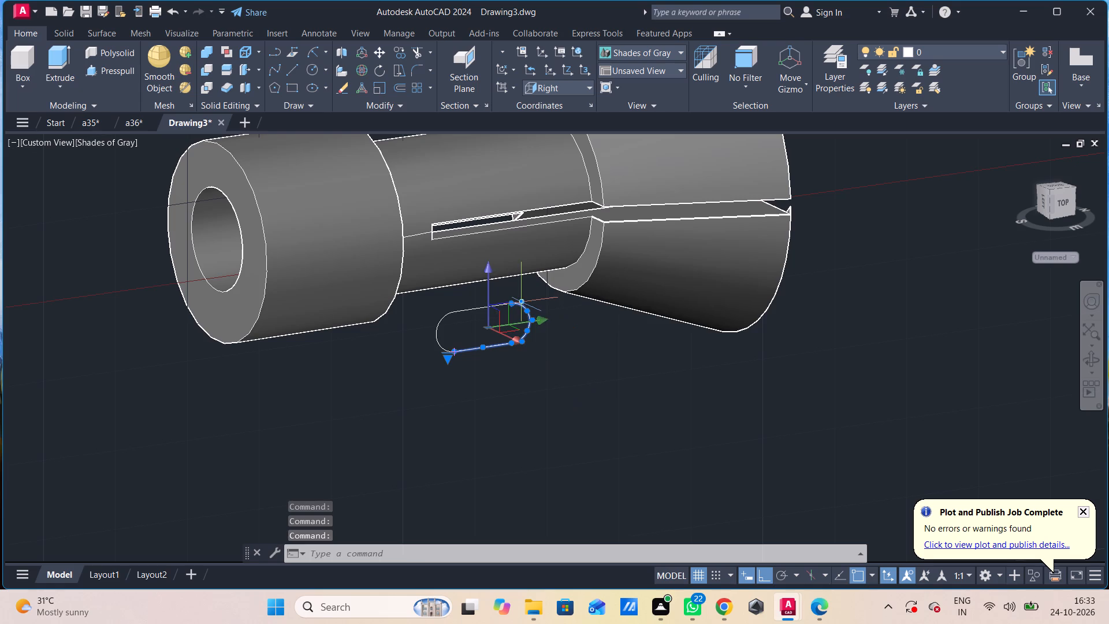
pyautogui.click(523, 306)
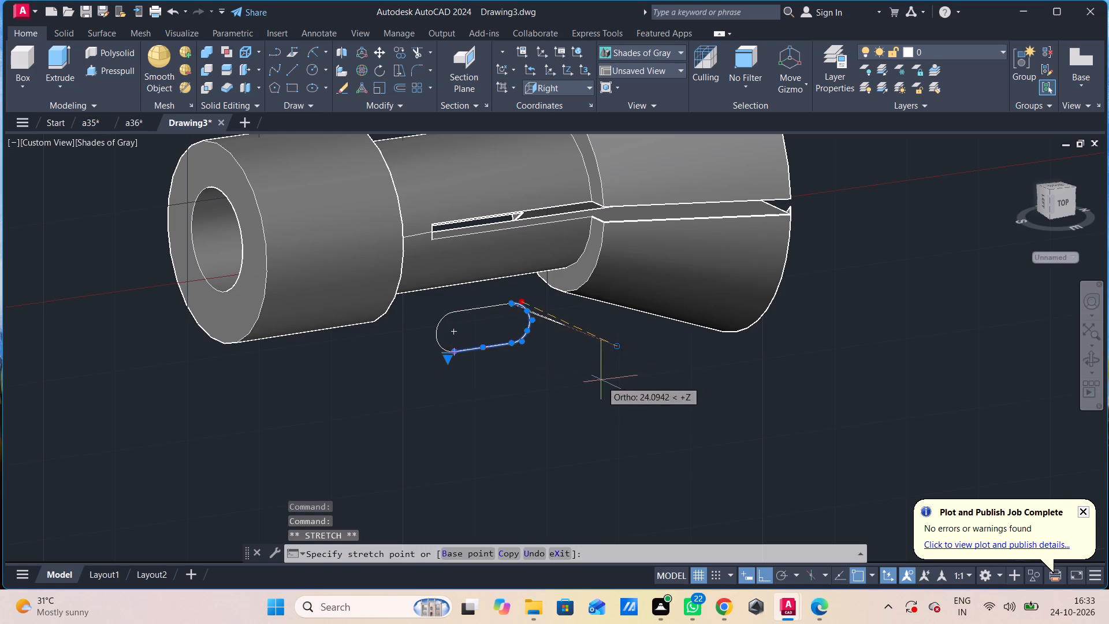
pyautogui.press('Escape')
pyautogui.click(551, 306)
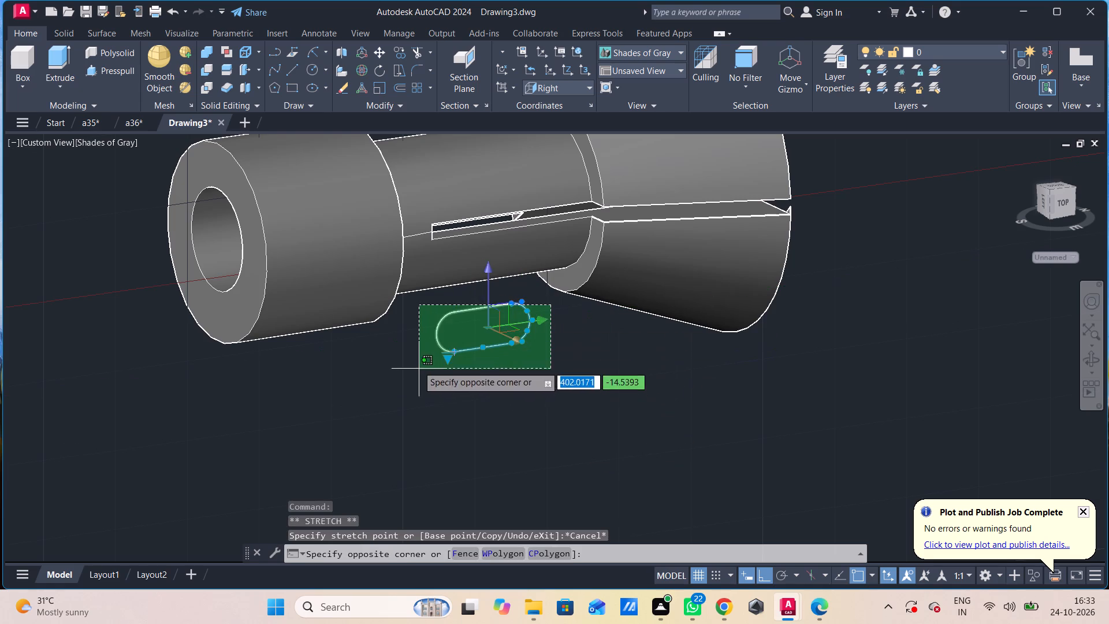
pyautogui.click(417, 365)
pyautogui.press('m')
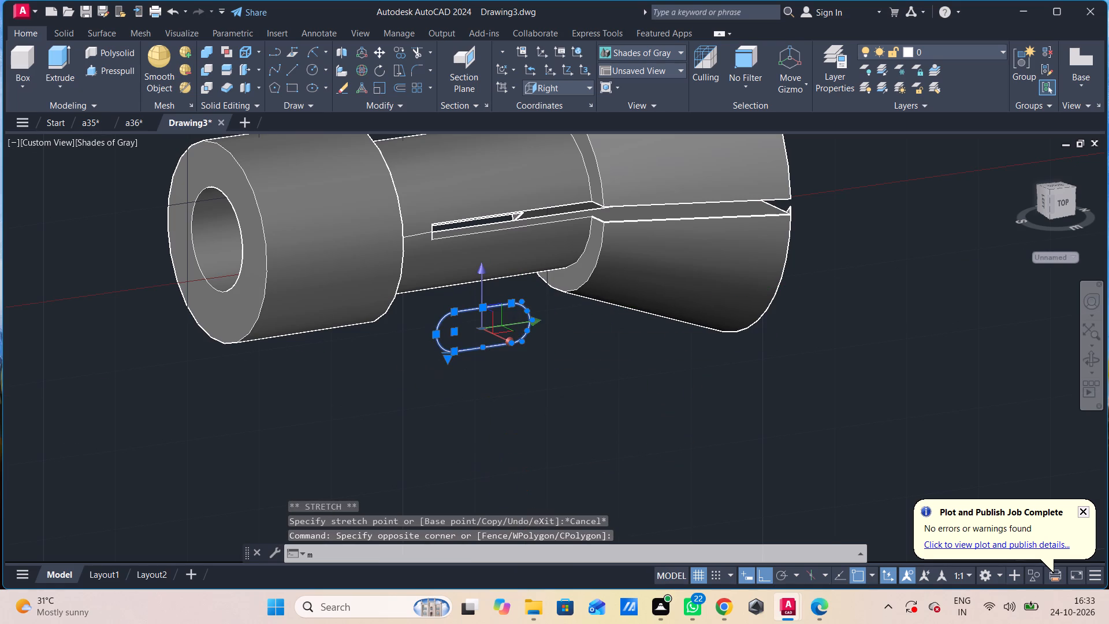
pyautogui.press('Return')
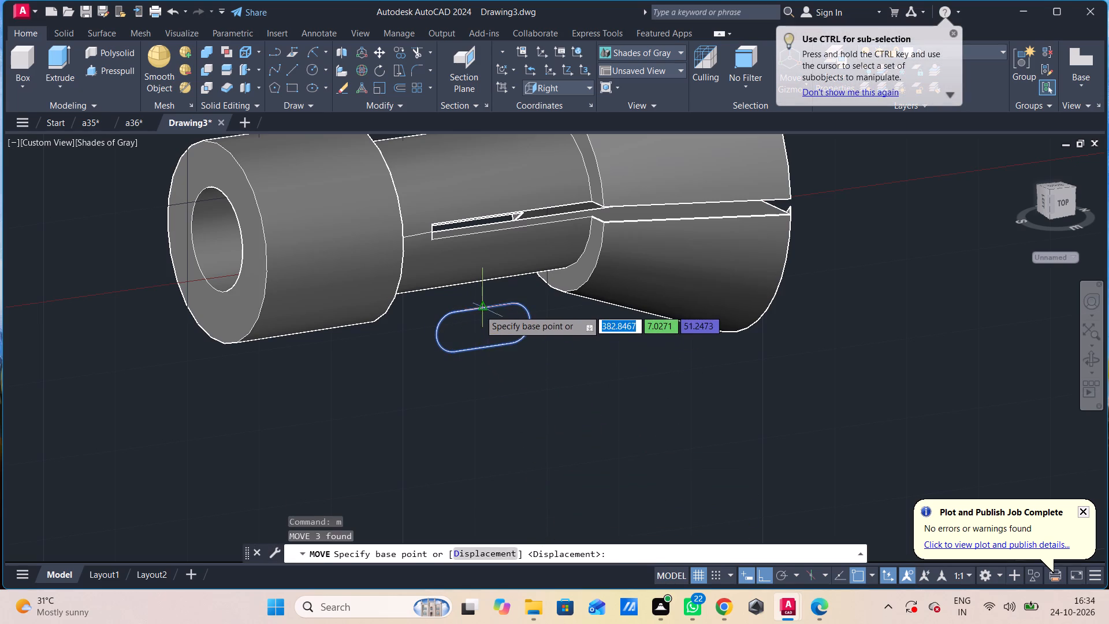
pyautogui.moveTo(479, 310); pyautogui.dragTo(482, 316)
pyautogui.click(966, 262)
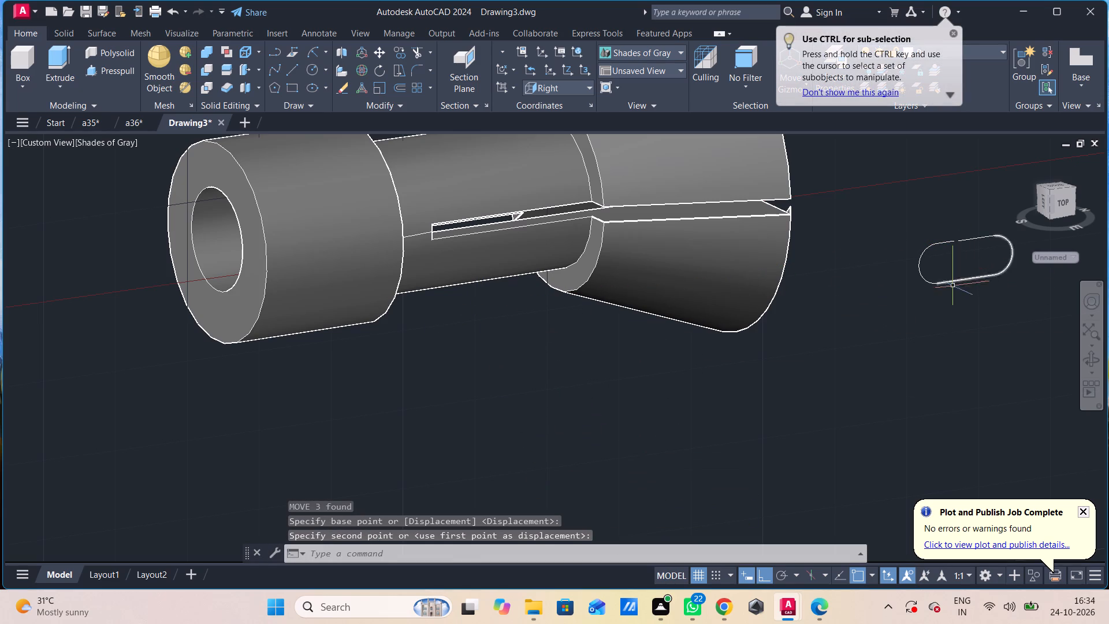
# Return to the Right view and move the whole slot outline farther along the axis, well clear of the flared end.
pyautogui.click(27, 140)
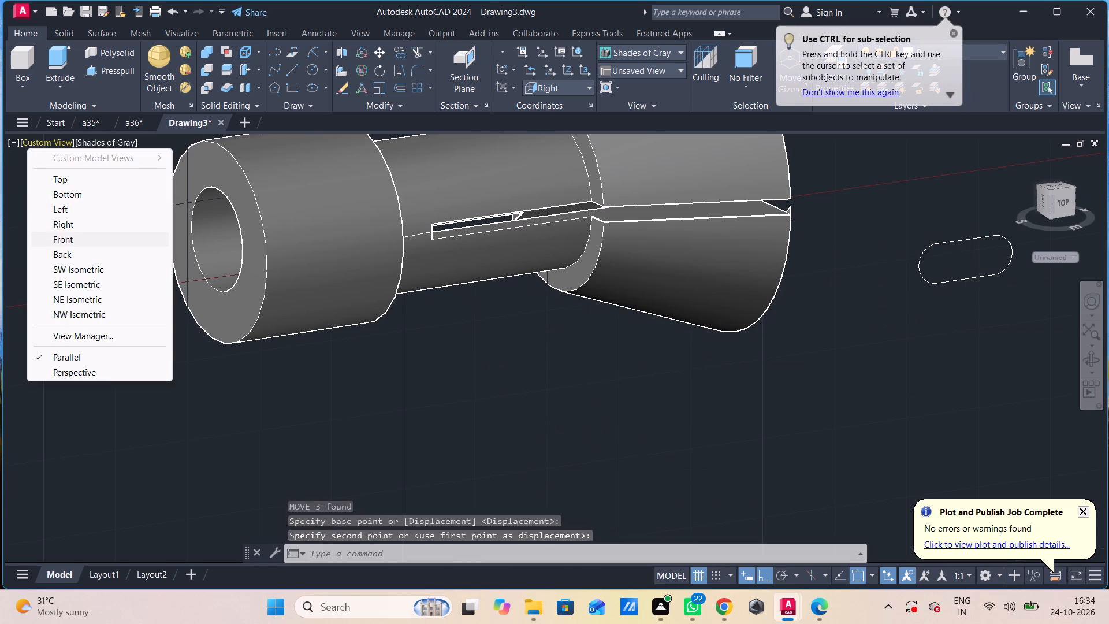
pyautogui.click(63, 222)
pyautogui.moveTo(339, 365); pyautogui.dragTo(96, 337, button='middle')
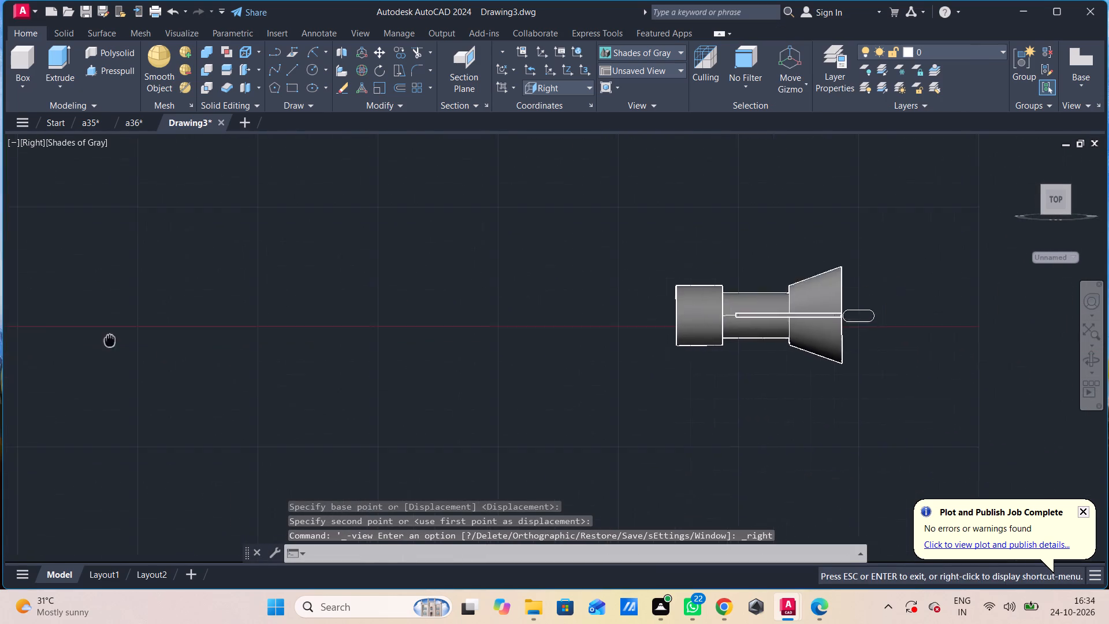
pyautogui.moveTo(96, 337); pyautogui.dragTo(0, 291, button='middle')
pyautogui.scroll(3, 546, 315)
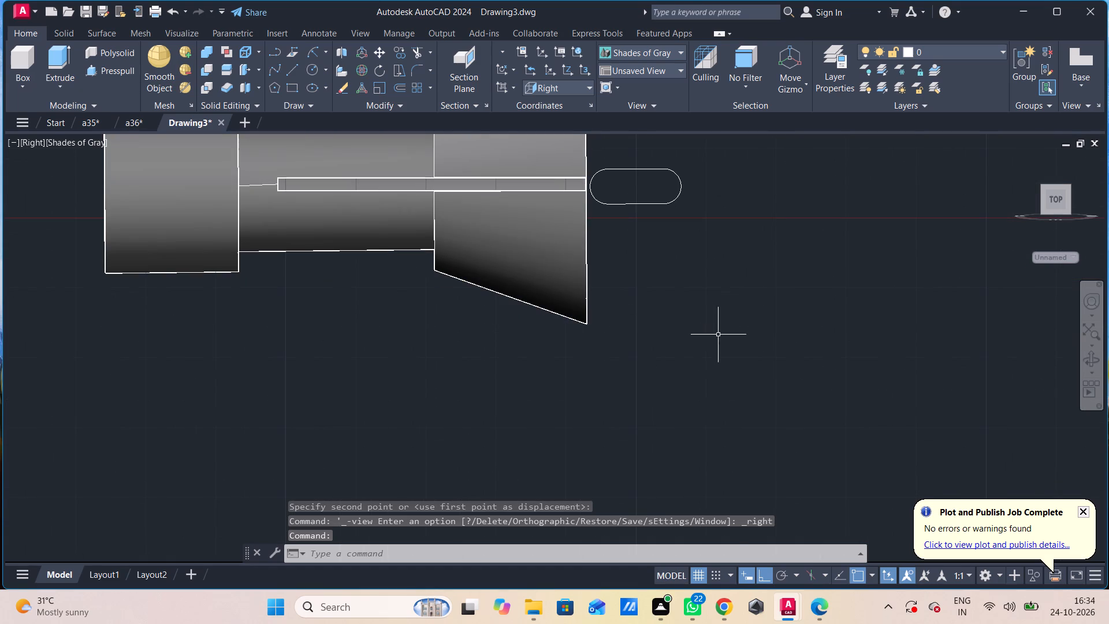
pyautogui.moveTo(683, 165); pyautogui.dragTo(694, 189)
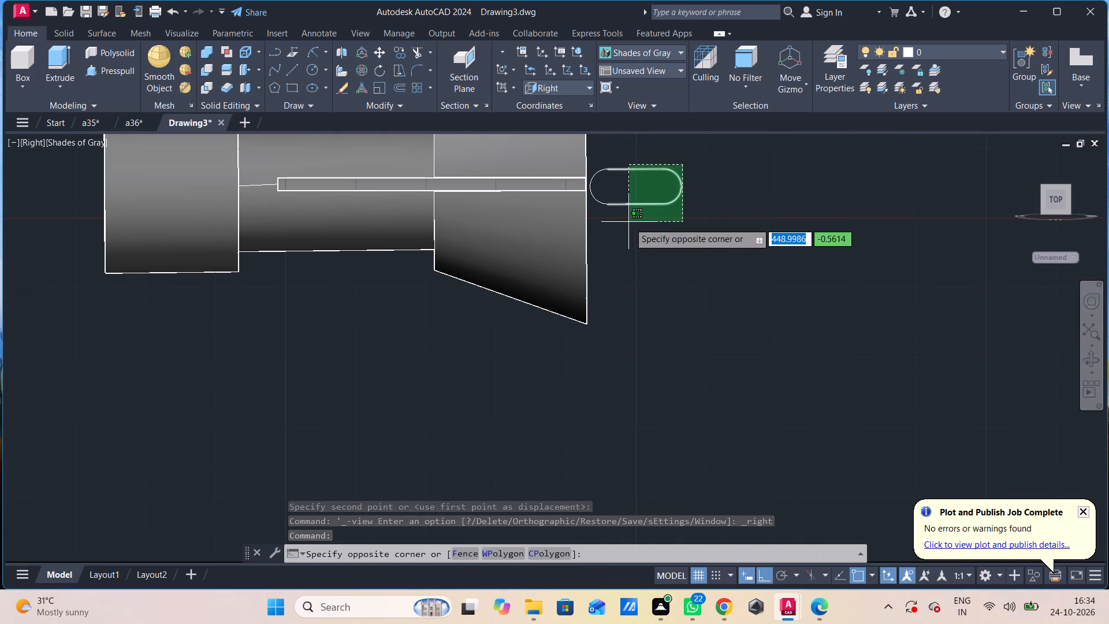
pyautogui.click(600, 225)
pyautogui.press('m')
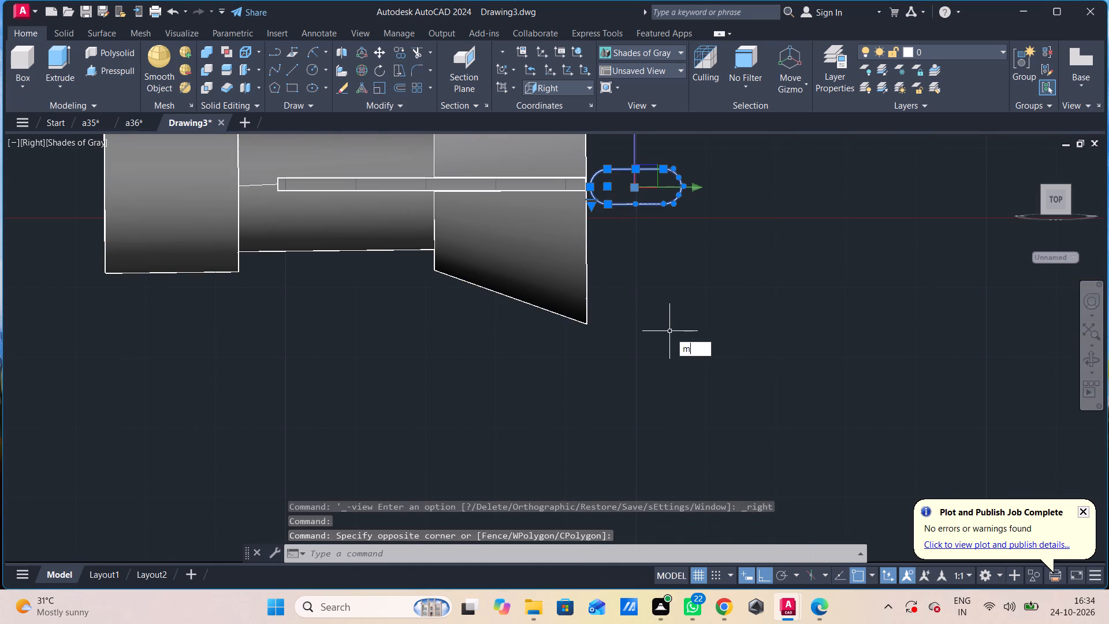
pyautogui.press('space')
pyautogui.click(631, 184)
pyautogui.click(929, 325)
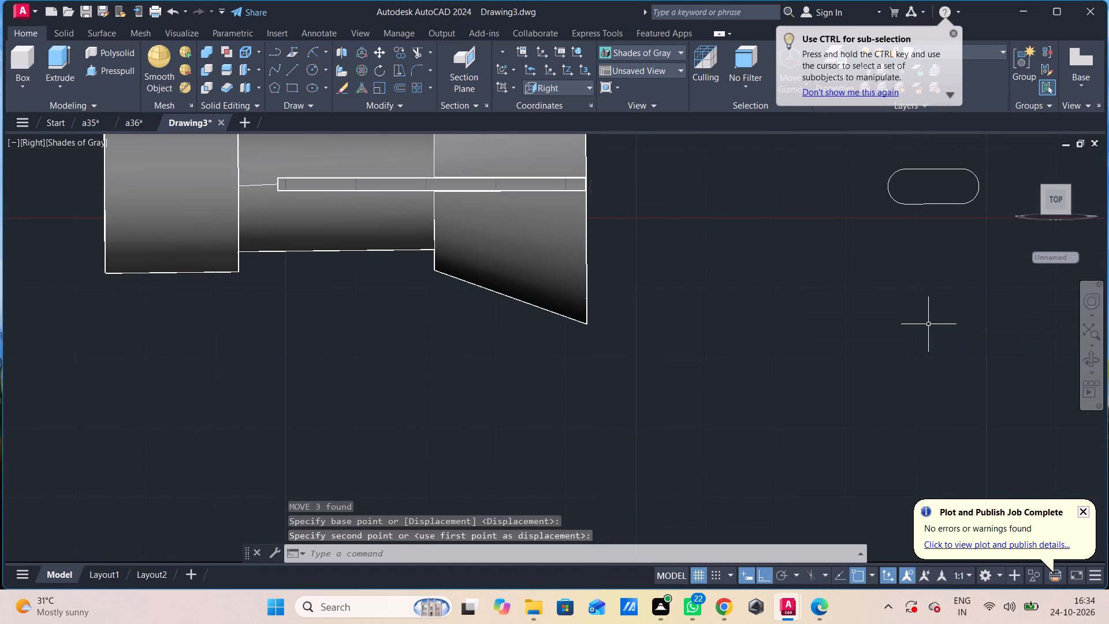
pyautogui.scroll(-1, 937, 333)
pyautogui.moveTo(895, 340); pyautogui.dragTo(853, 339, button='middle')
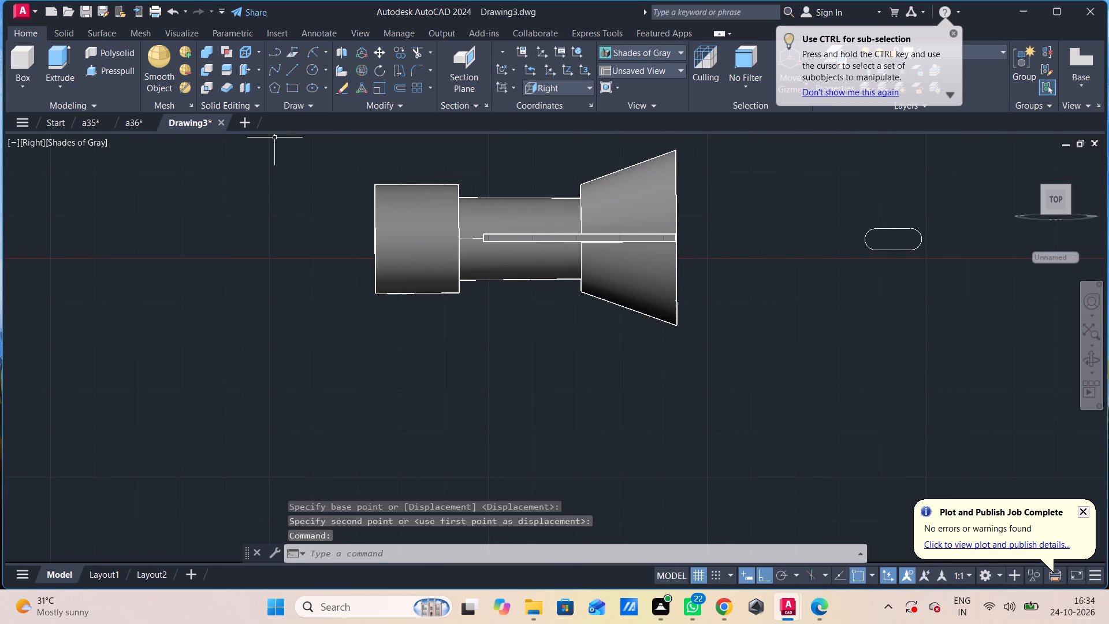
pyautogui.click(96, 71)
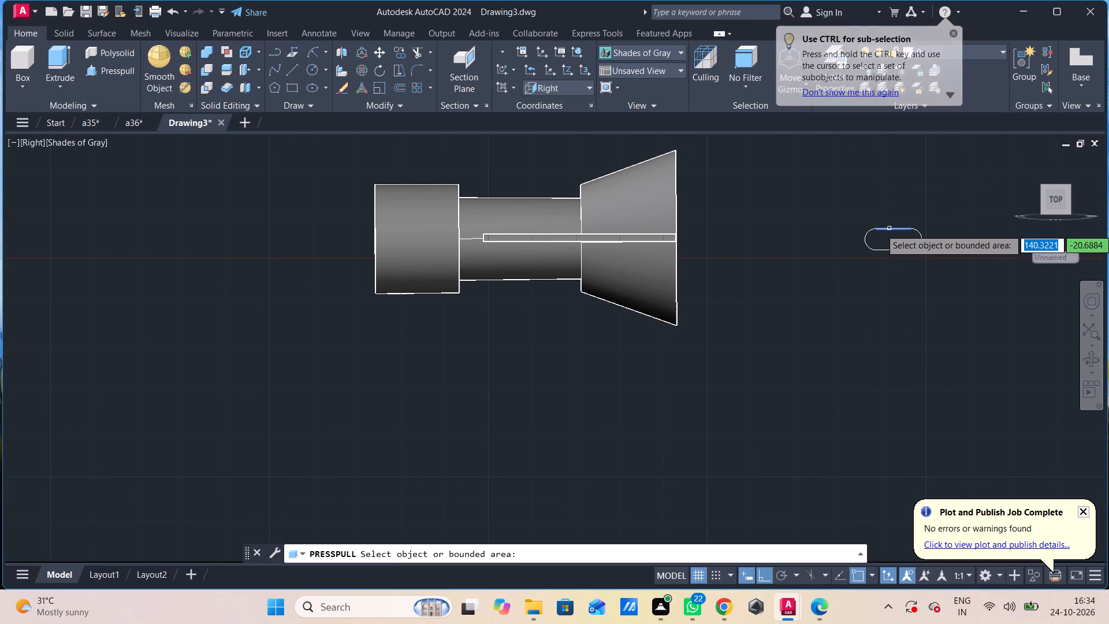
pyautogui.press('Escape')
# Draw a circle of radius 2.5 in the empty space below the moved slot outline.
pyautogui.press('c')
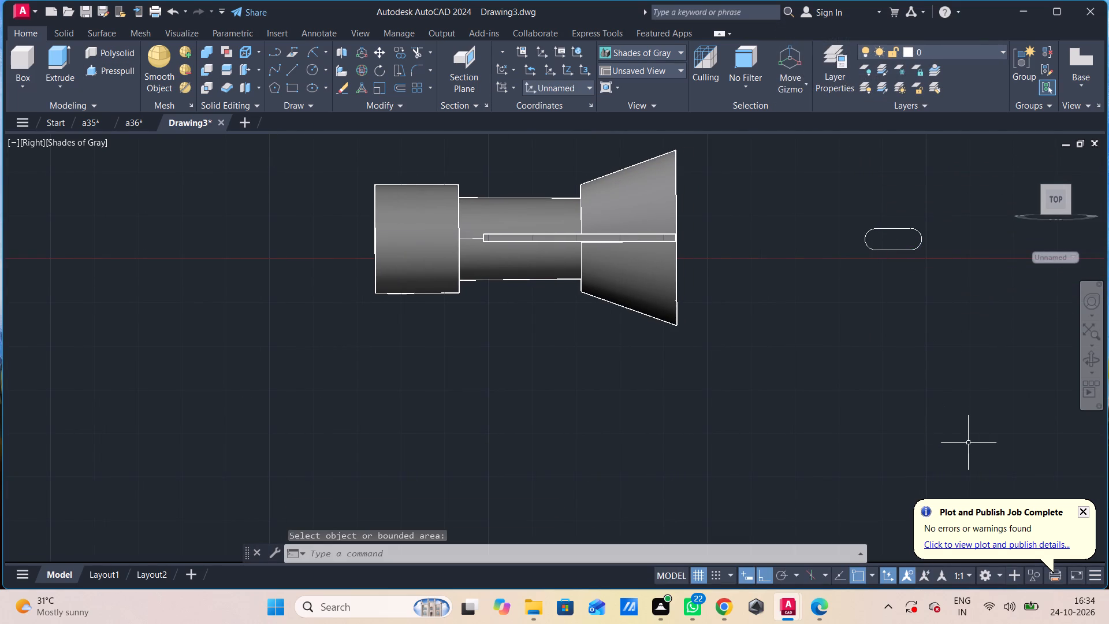
pyautogui.press('space')
pyautogui.click(855, 322)
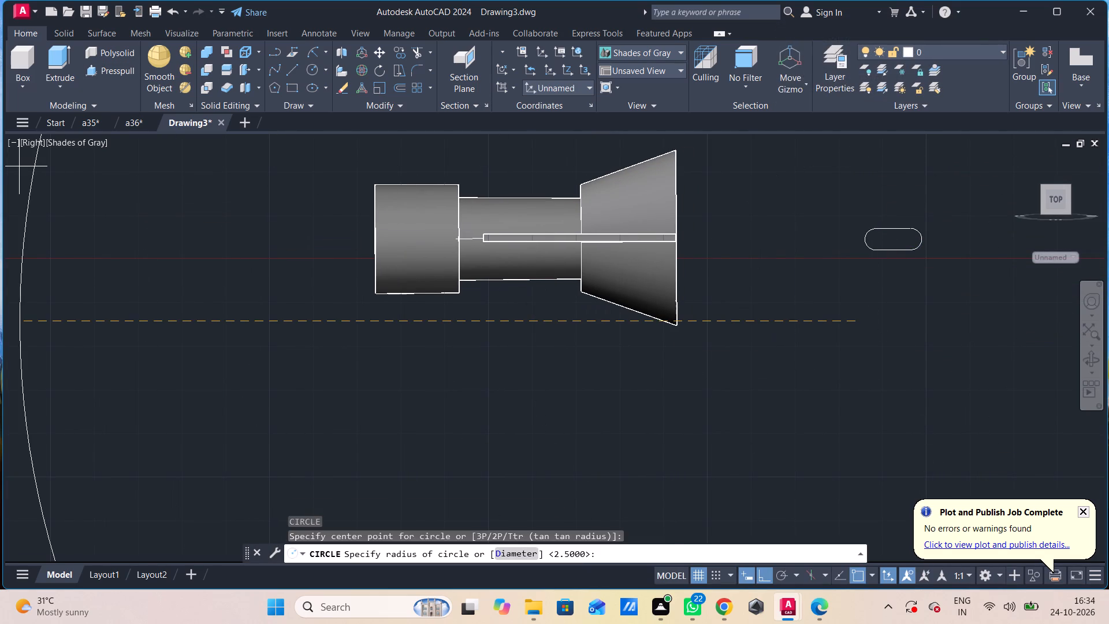
pyautogui.write('2.5')
pyautogui.press('Return')
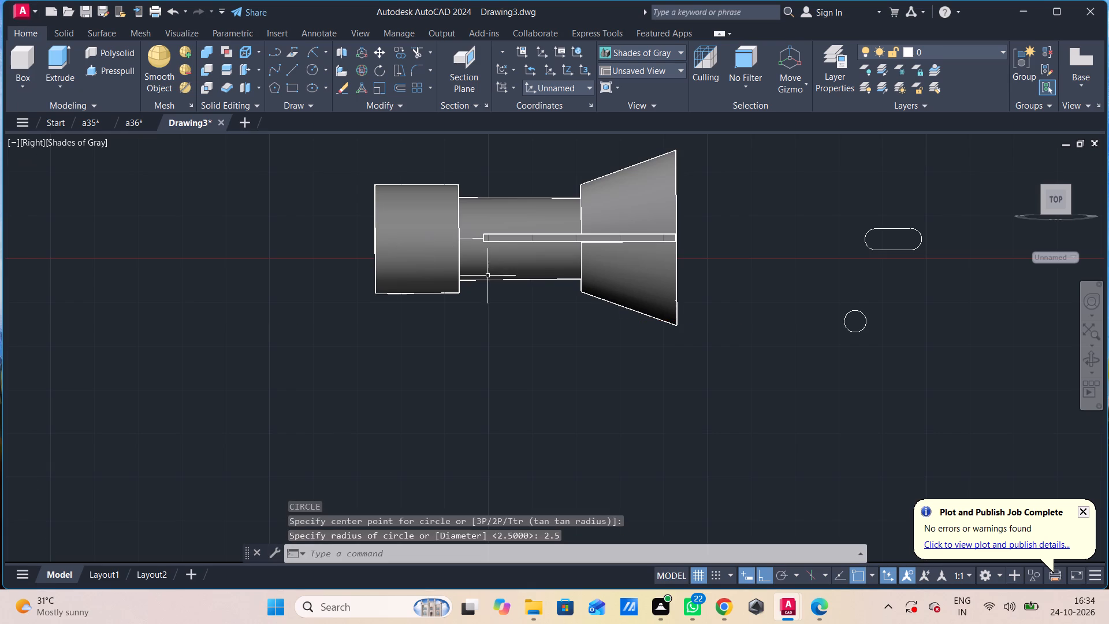
# Draw a horizontal line 8 long from the new circle's centre, heading away from the part.
pyautogui.press('l')
pyautogui.press('Return')
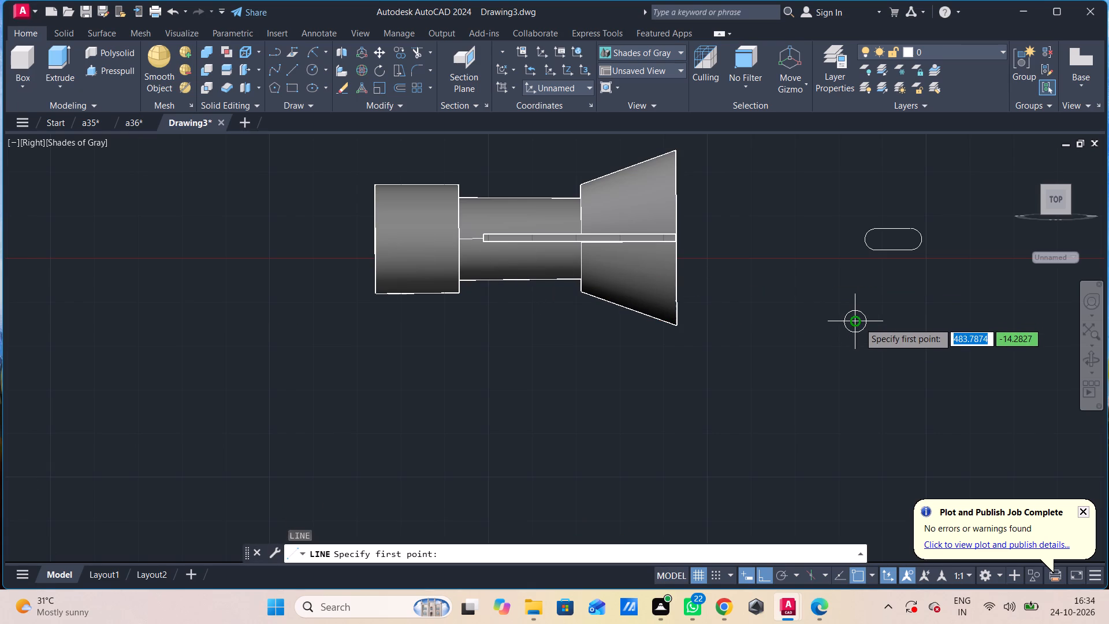
pyautogui.click(859, 322)
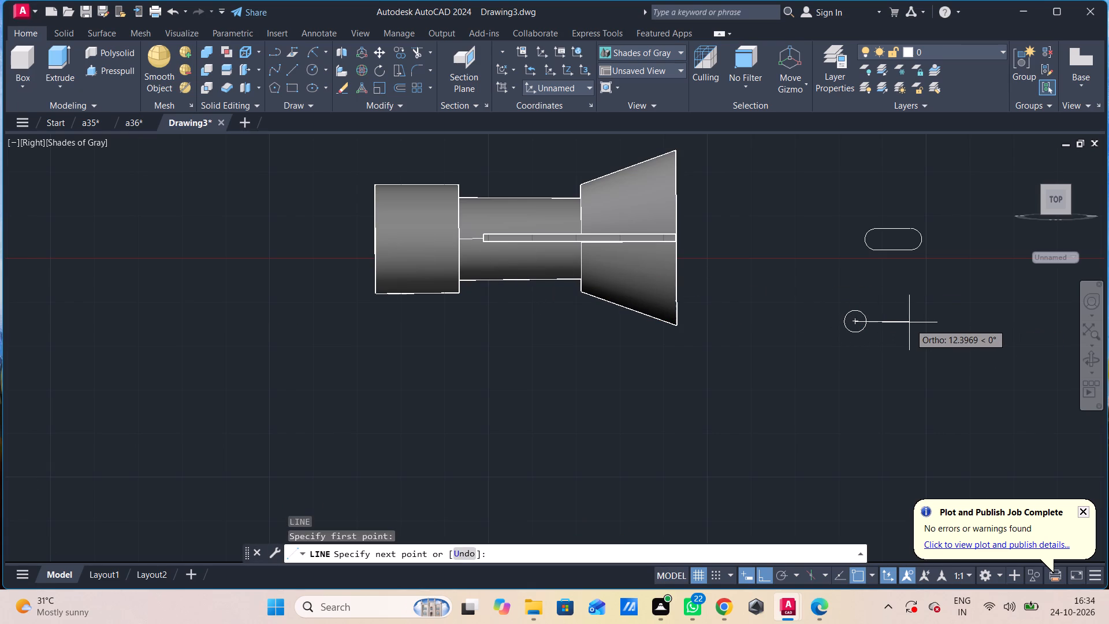
pyautogui.press('8')
pyautogui.press('Return')
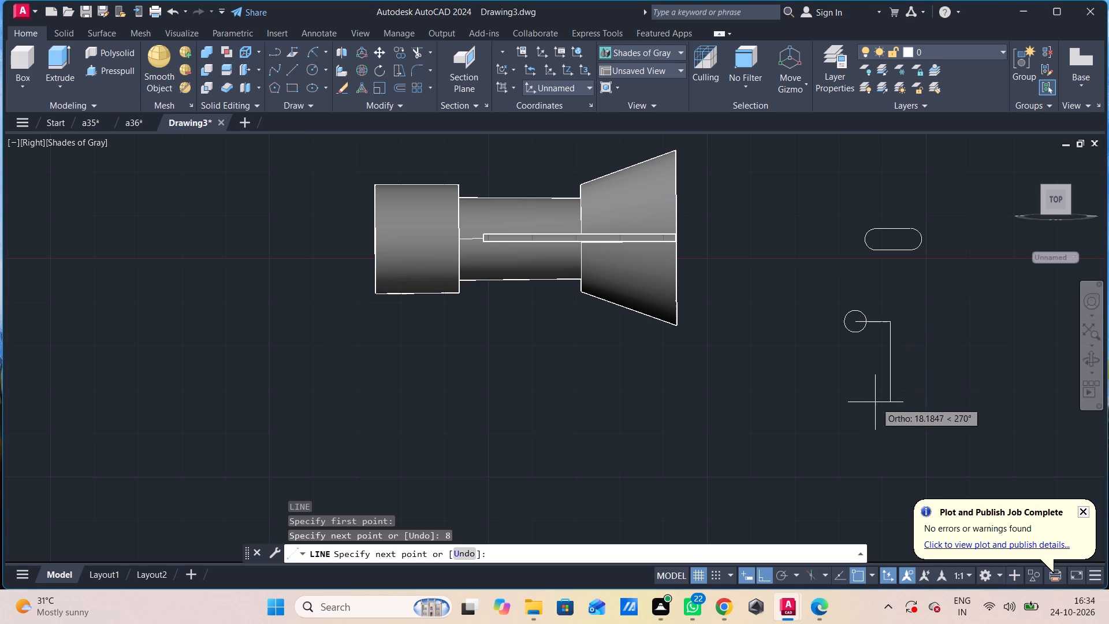
pyautogui.press('Escape')
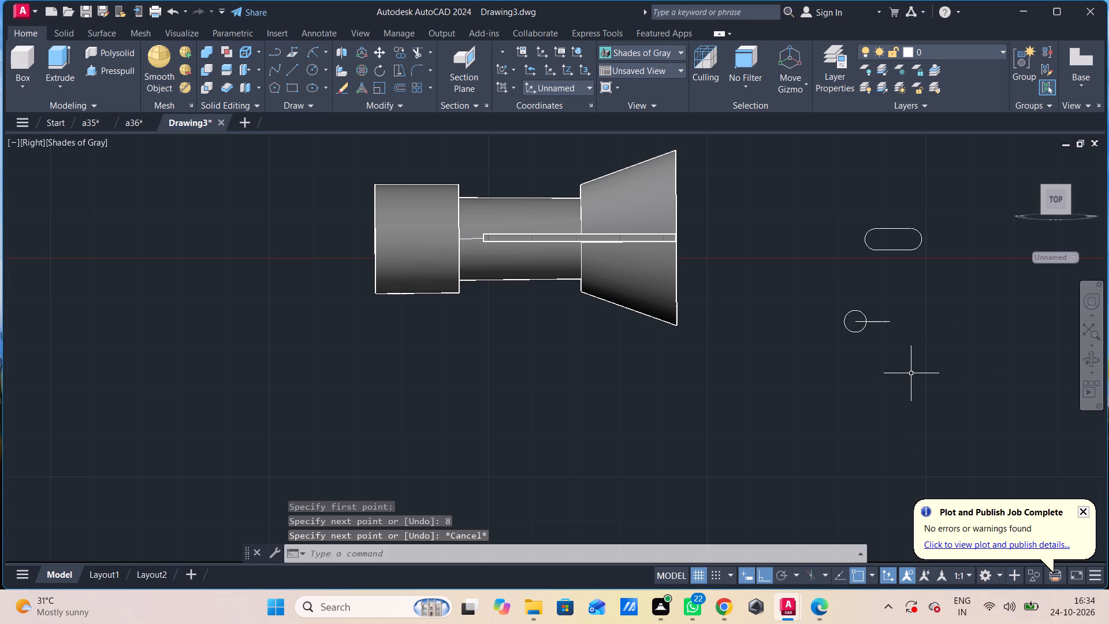
# Draw a second circle of radius 2.5 centred on the far end of the 8-long line.
pyautogui.press('v')
pyautogui.press('BackSpace')
pyautogui.write('c')
pyautogui.press('space')
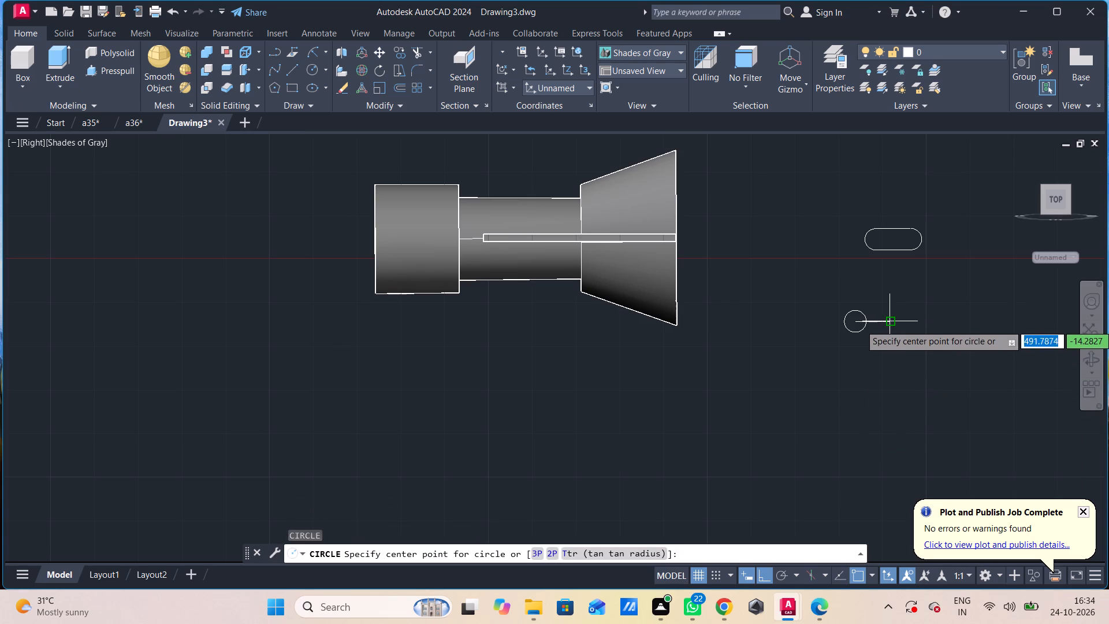
pyautogui.click(888, 325)
pyautogui.press('8')
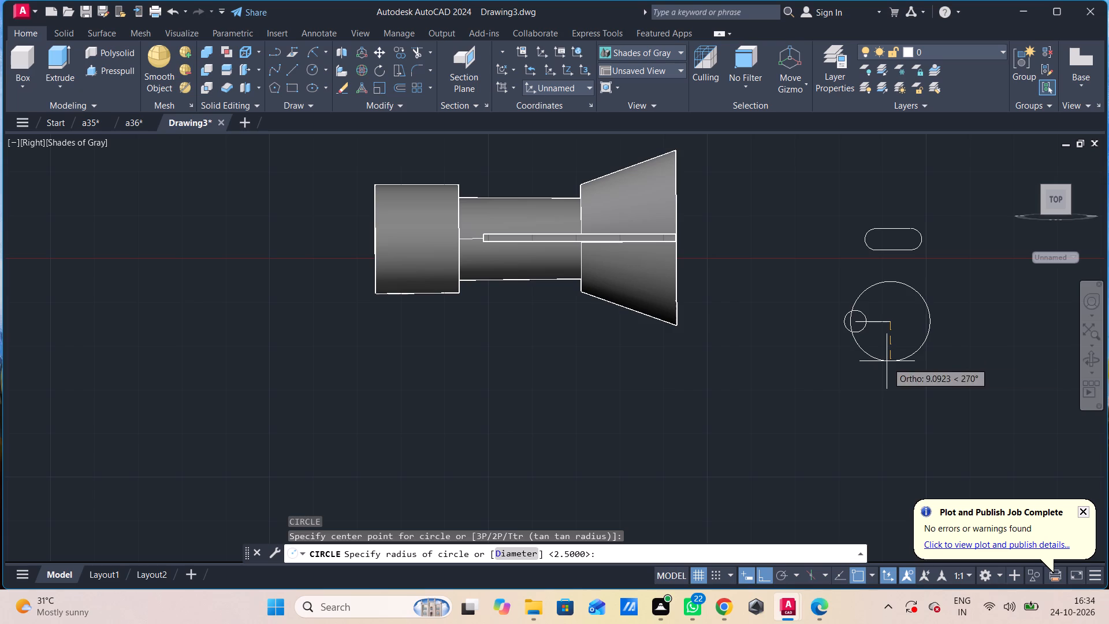
pyautogui.press('BackSpace')
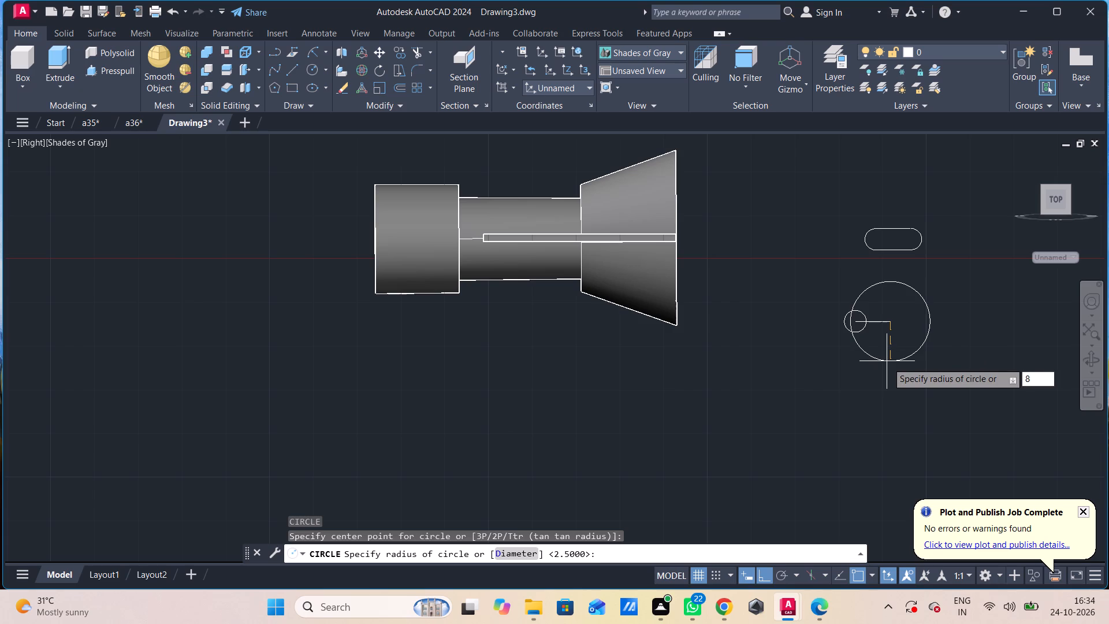
pyautogui.write('2.5')
pyautogui.press('Return')
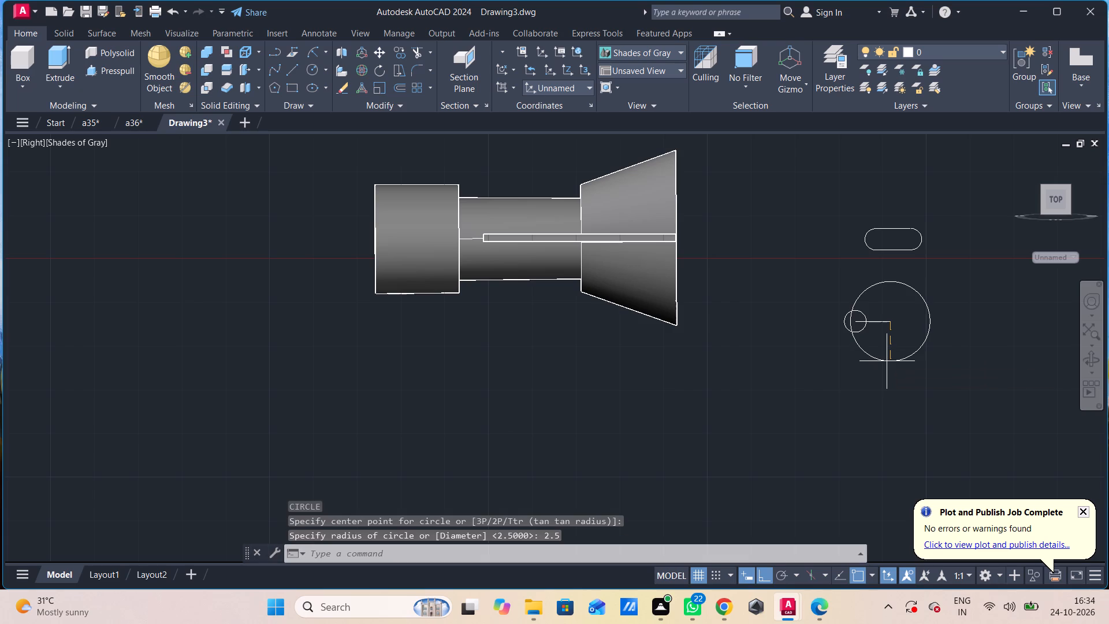
# Draw two straight horizontal lines joining the lower and upper edges of the two radius 2.5 circles.
pyautogui.write('l')
pyautogui.press('space')
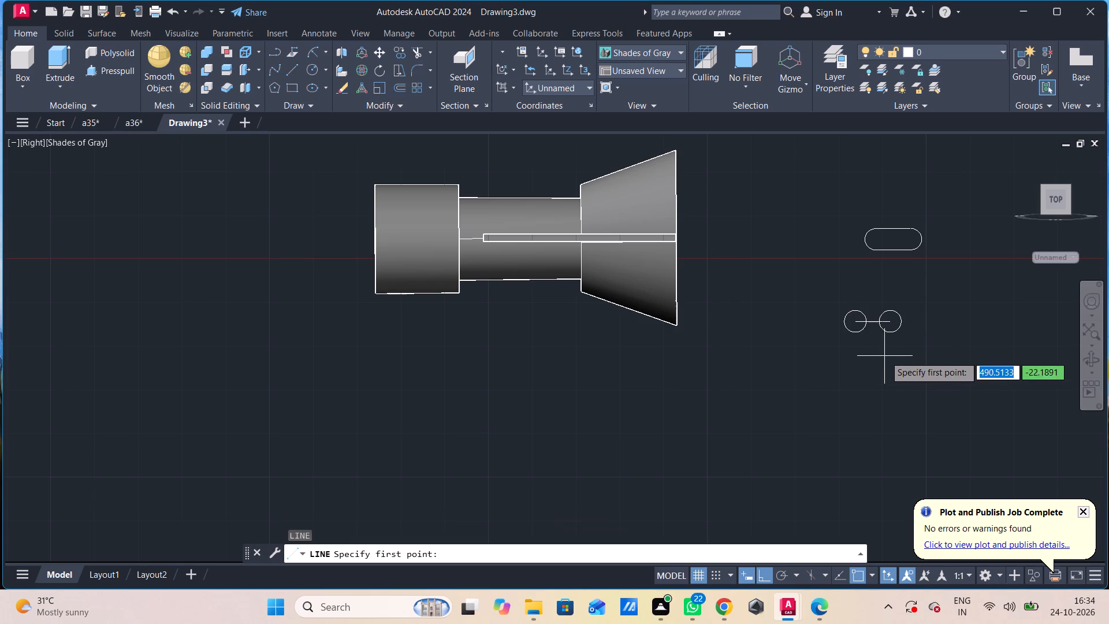
pyautogui.click(896, 338)
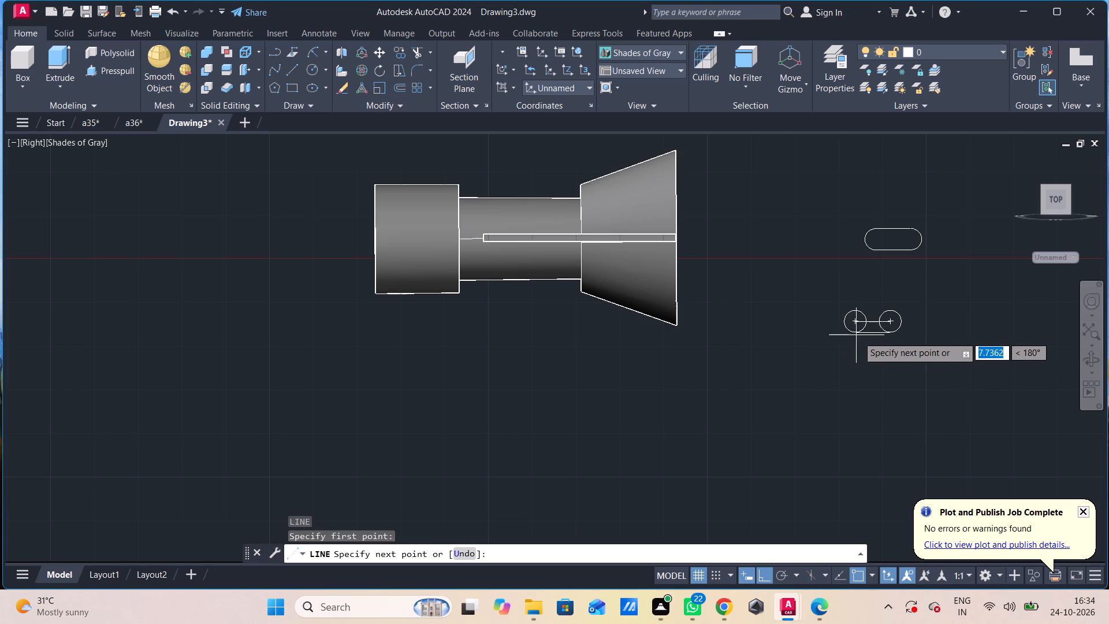
pyautogui.click(860, 336)
pyautogui.press('space')
pyautogui.press('space')
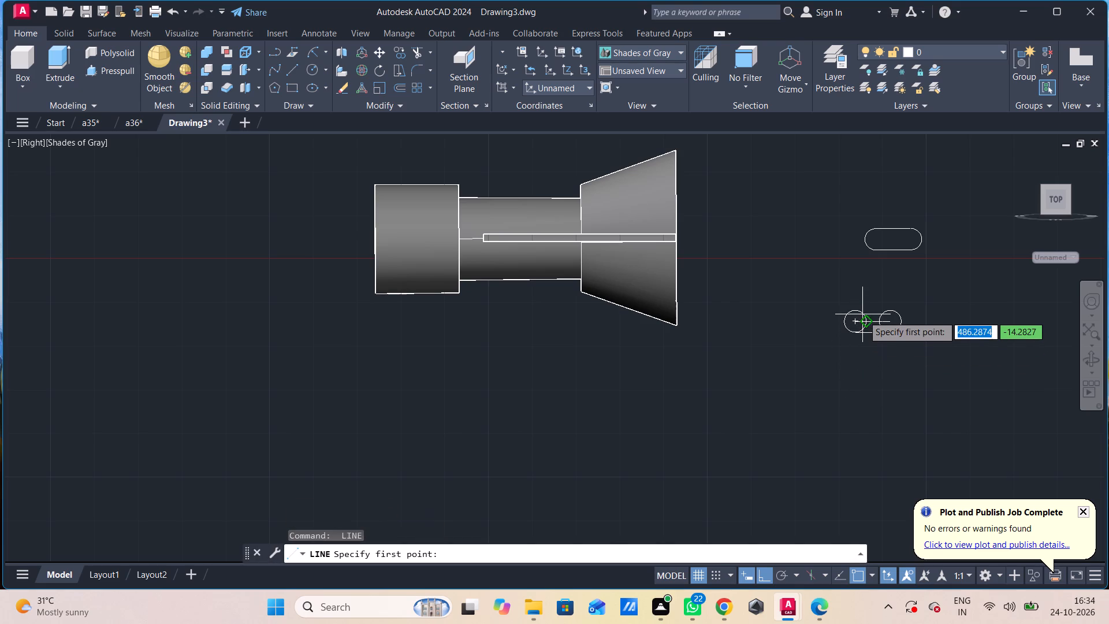
pyautogui.click(856, 315)
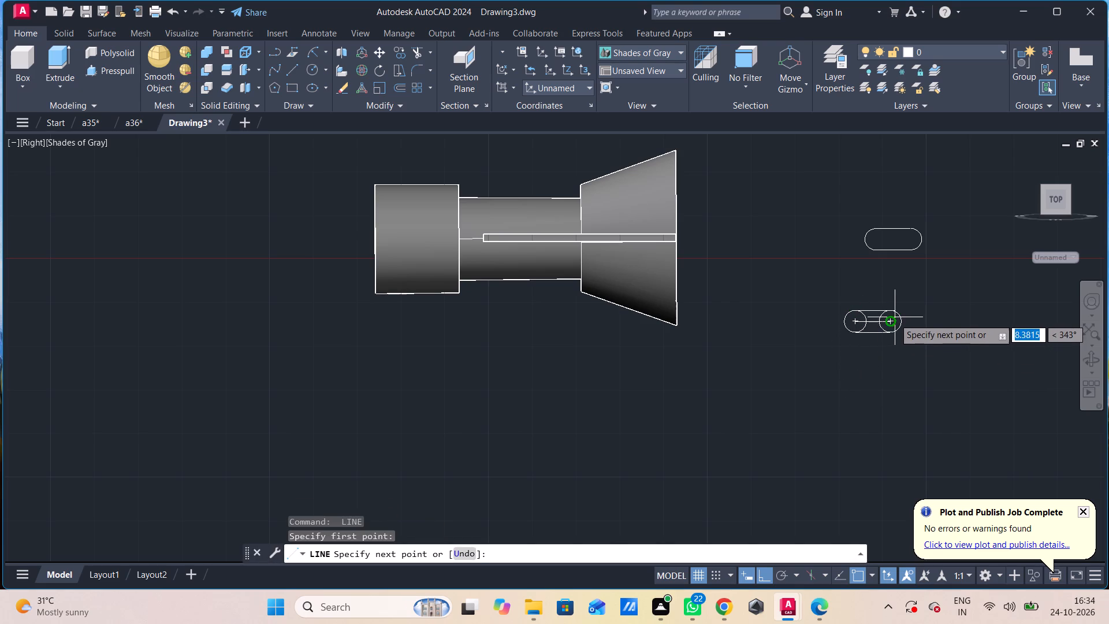
pyautogui.click(892, 315)
pyautogui.press('space')
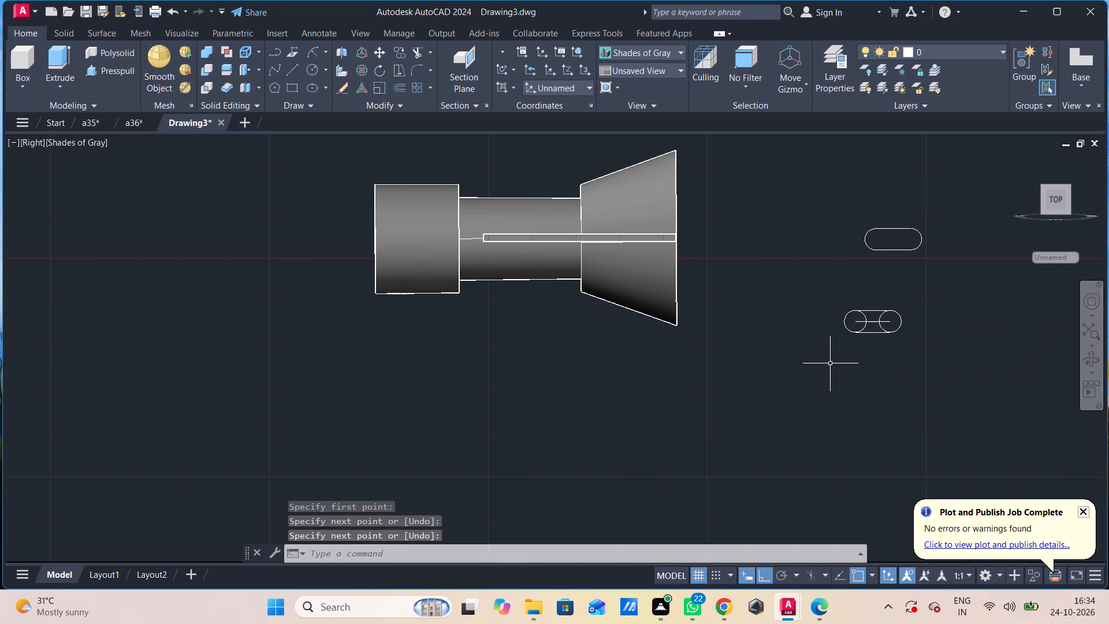
# Trim away the inner halves of both circles and the centre line between them, leaving a rounded slot outline.
pyautogui.press('t')
pyautogui.write('r')
pyautogui.press('space')
pyautogui.click(867, 317)
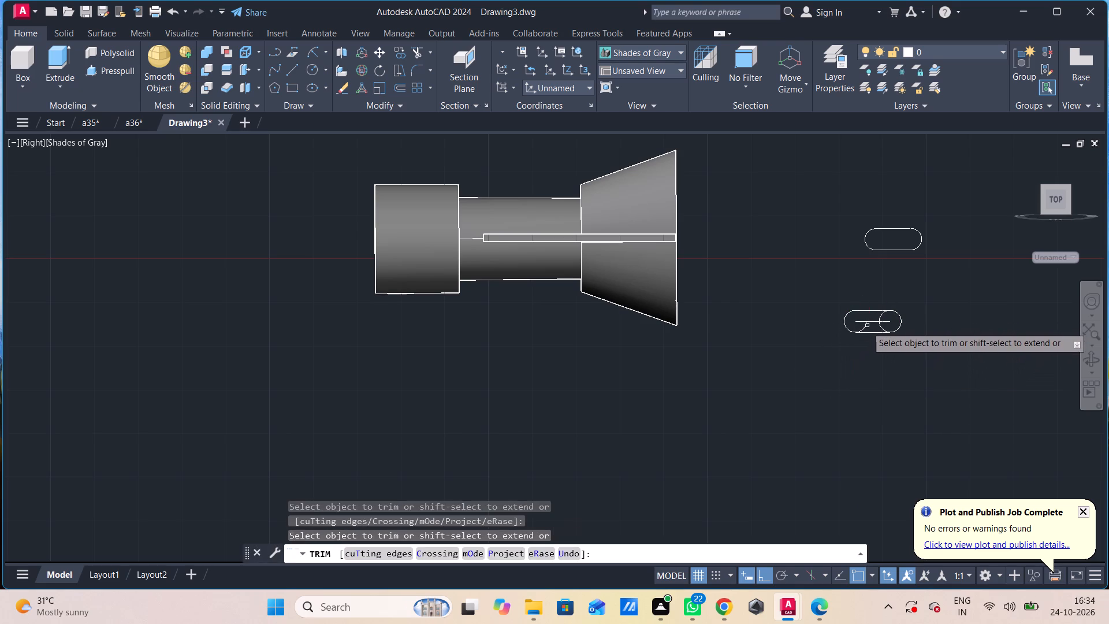
pyautogui.click(866, 328)
pyautogui.click(884, 328)
pyautogui.click(885, 316)
pyautogui.click(882, 322)
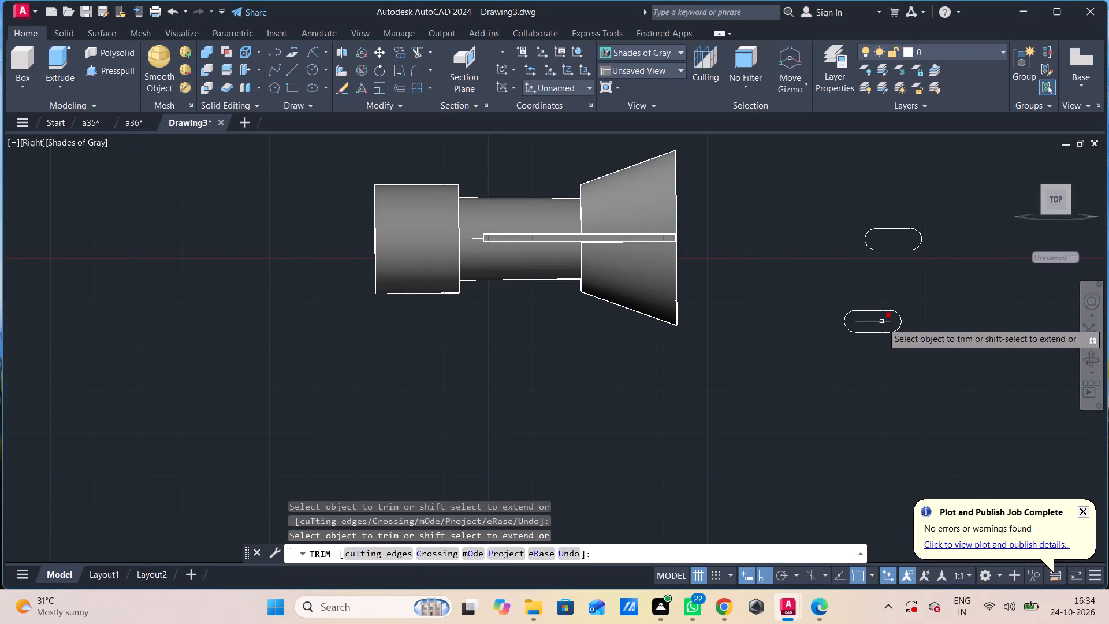
pyautogui.press('Escape')
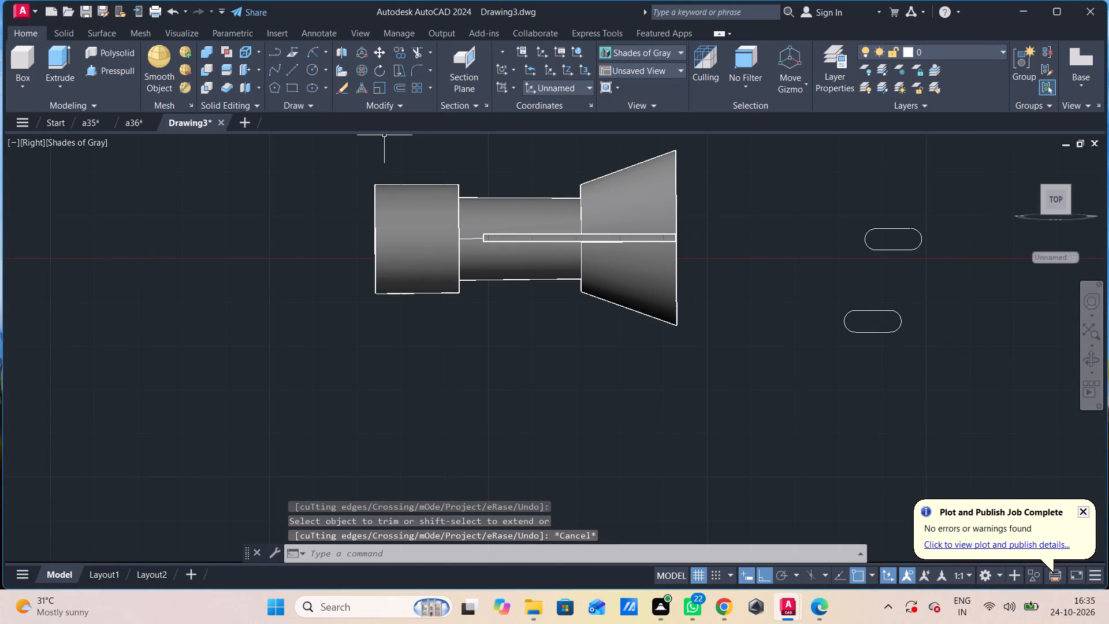
# Join the lines and arcs of the new lower slot outline into one closed object.
pyautogui.click(931, 301)
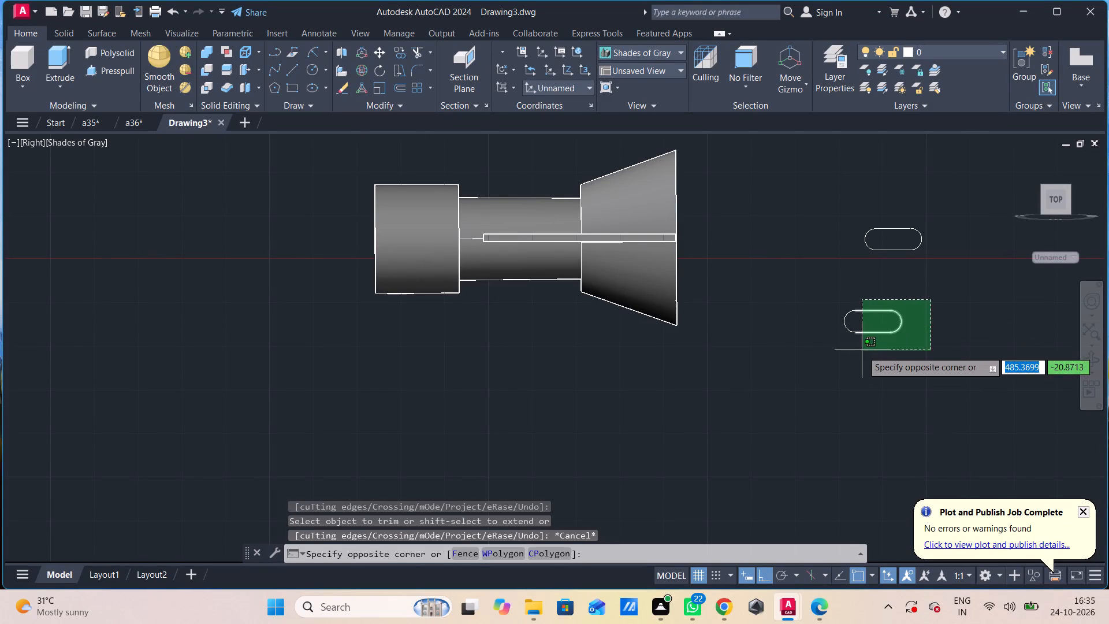
pyautogui.click(825, 351)
pyautogui.press('j')
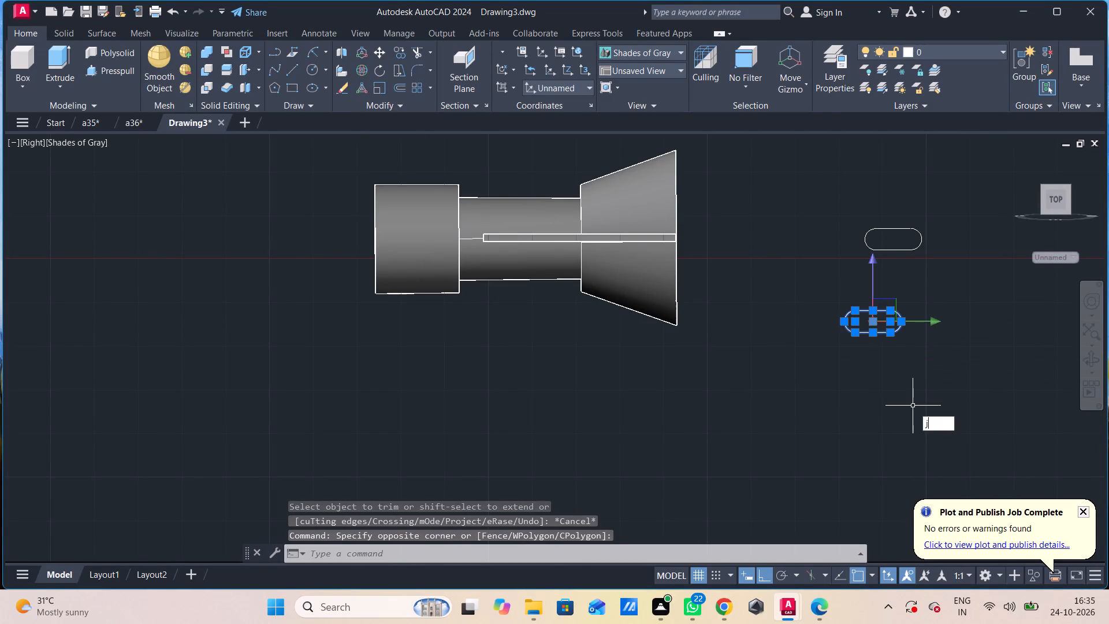
pyautogui.press('space')
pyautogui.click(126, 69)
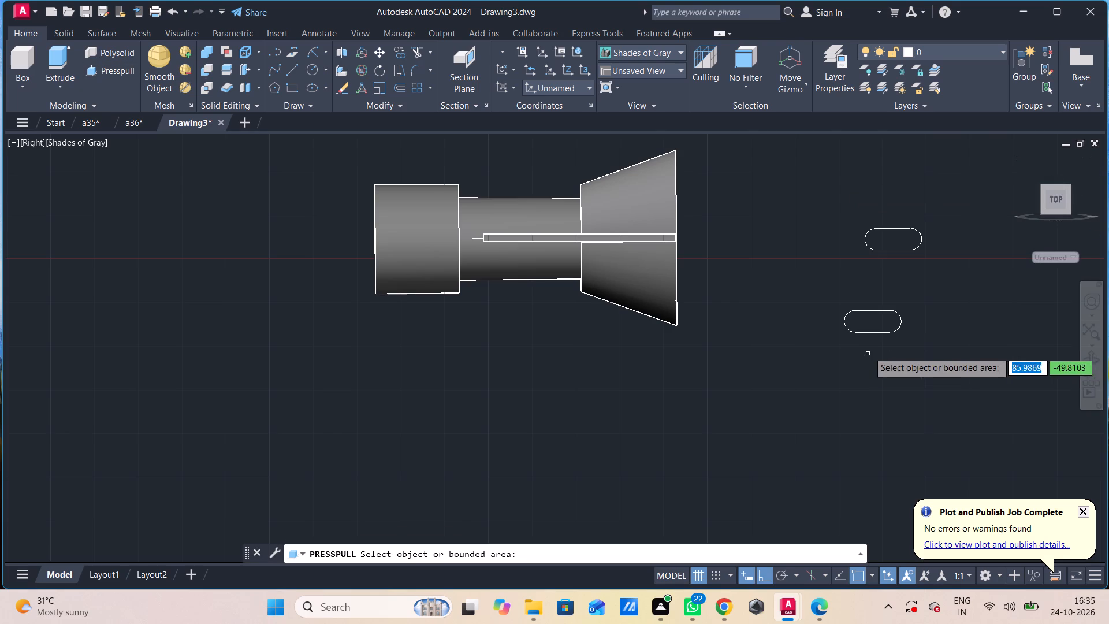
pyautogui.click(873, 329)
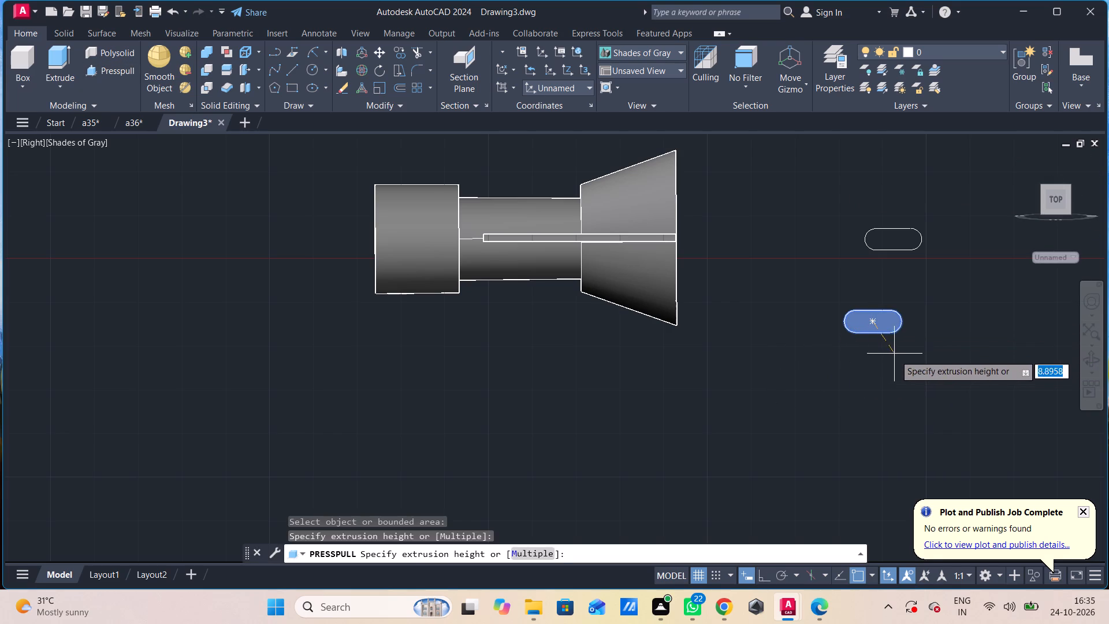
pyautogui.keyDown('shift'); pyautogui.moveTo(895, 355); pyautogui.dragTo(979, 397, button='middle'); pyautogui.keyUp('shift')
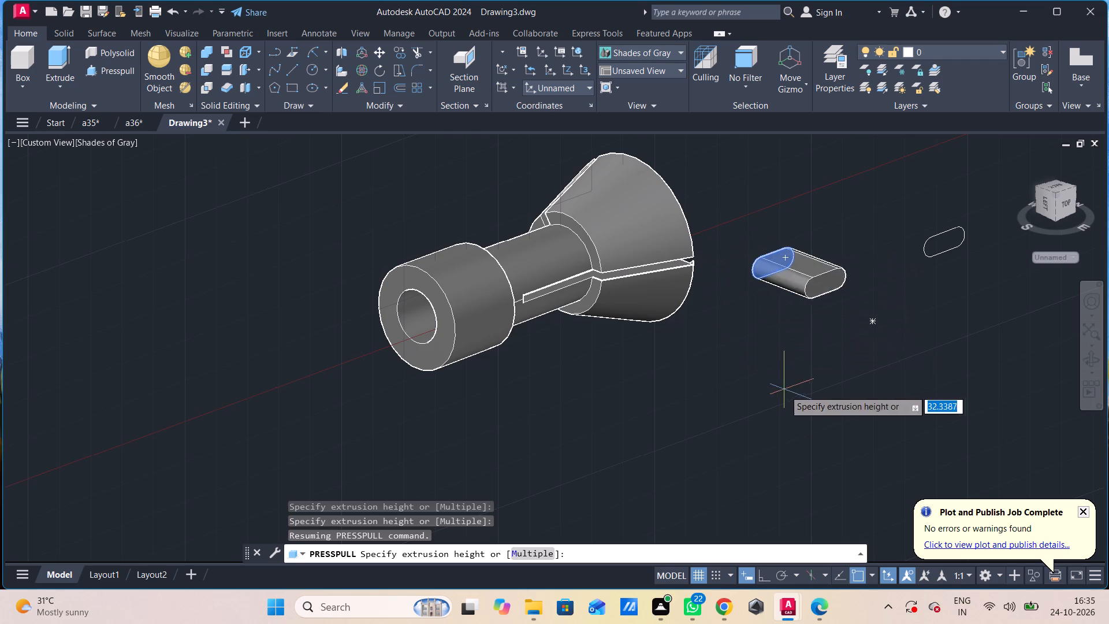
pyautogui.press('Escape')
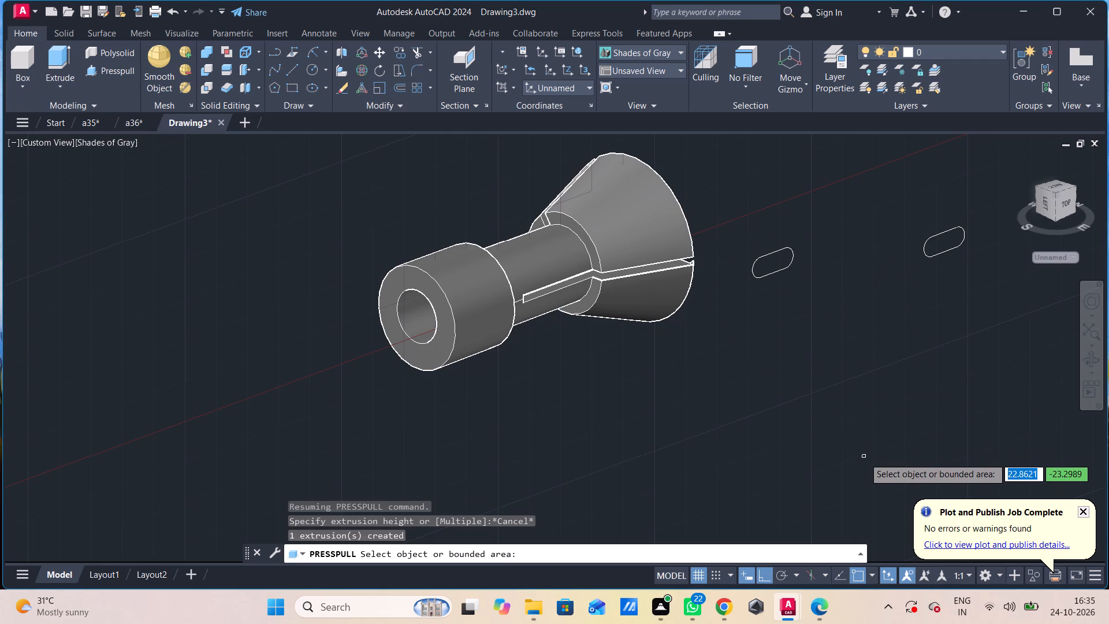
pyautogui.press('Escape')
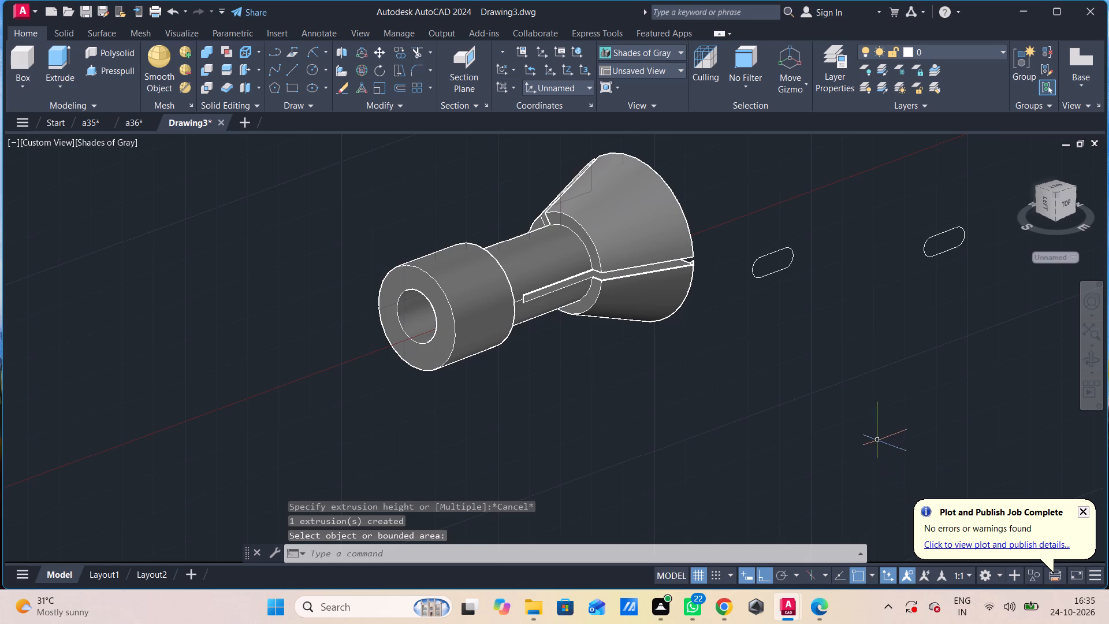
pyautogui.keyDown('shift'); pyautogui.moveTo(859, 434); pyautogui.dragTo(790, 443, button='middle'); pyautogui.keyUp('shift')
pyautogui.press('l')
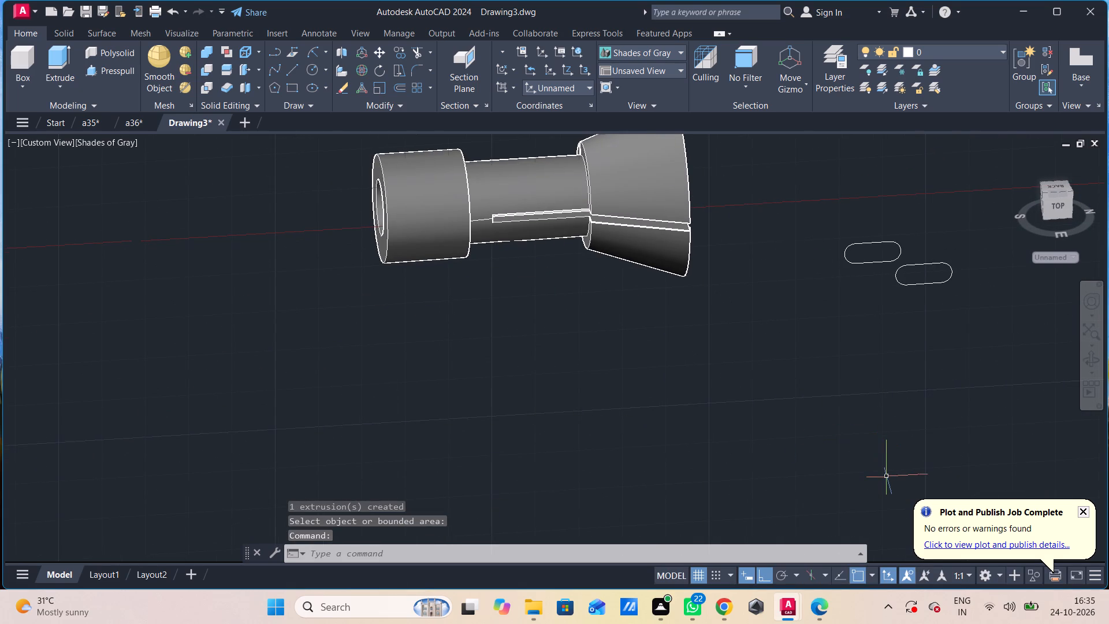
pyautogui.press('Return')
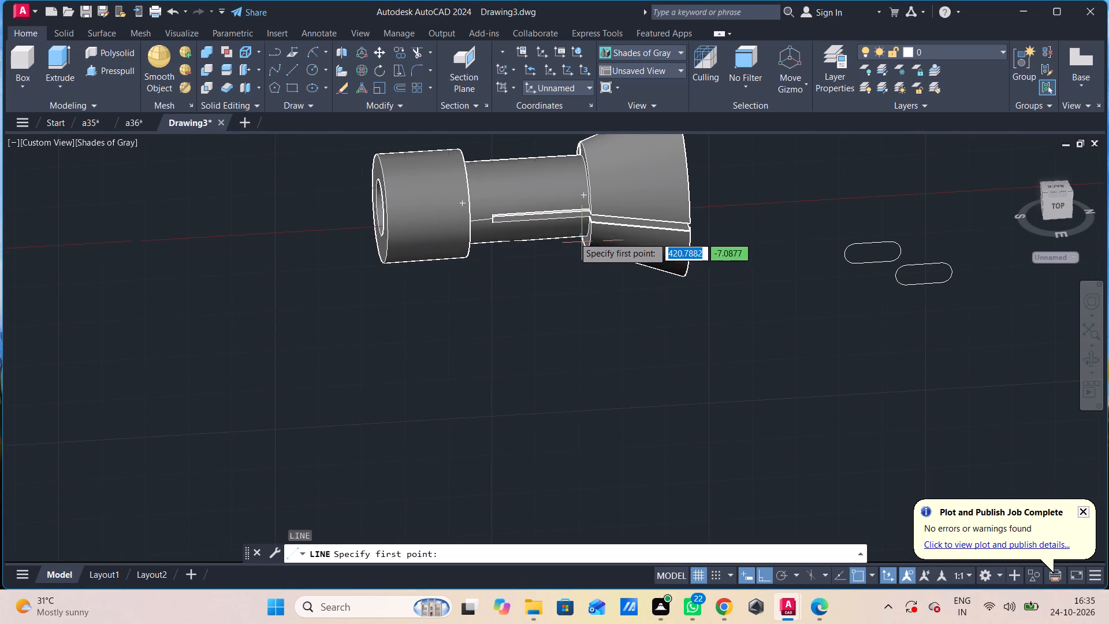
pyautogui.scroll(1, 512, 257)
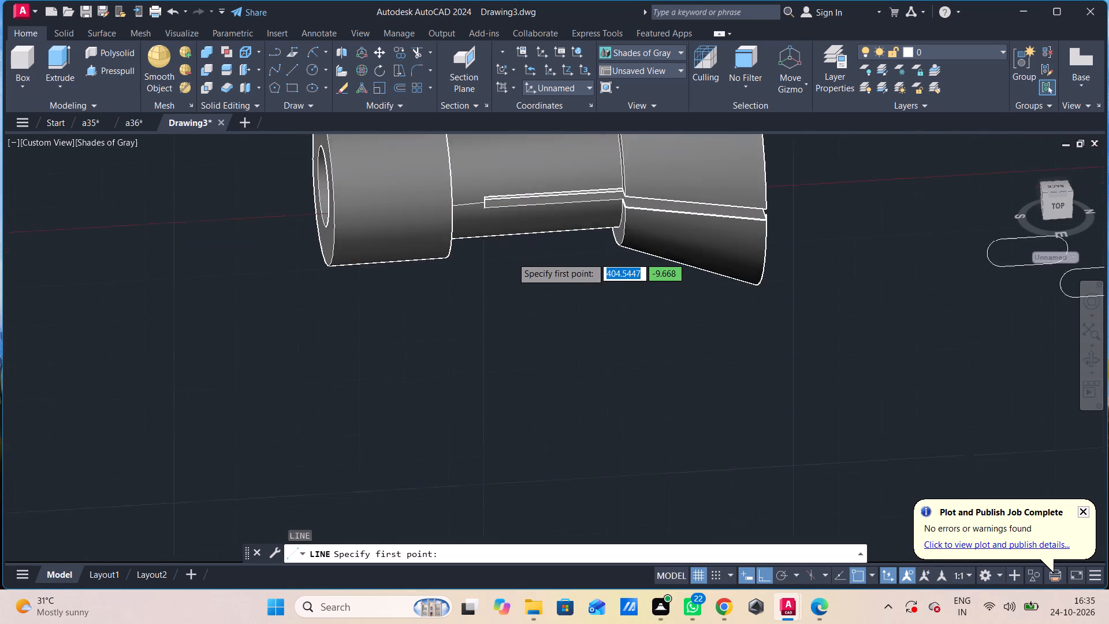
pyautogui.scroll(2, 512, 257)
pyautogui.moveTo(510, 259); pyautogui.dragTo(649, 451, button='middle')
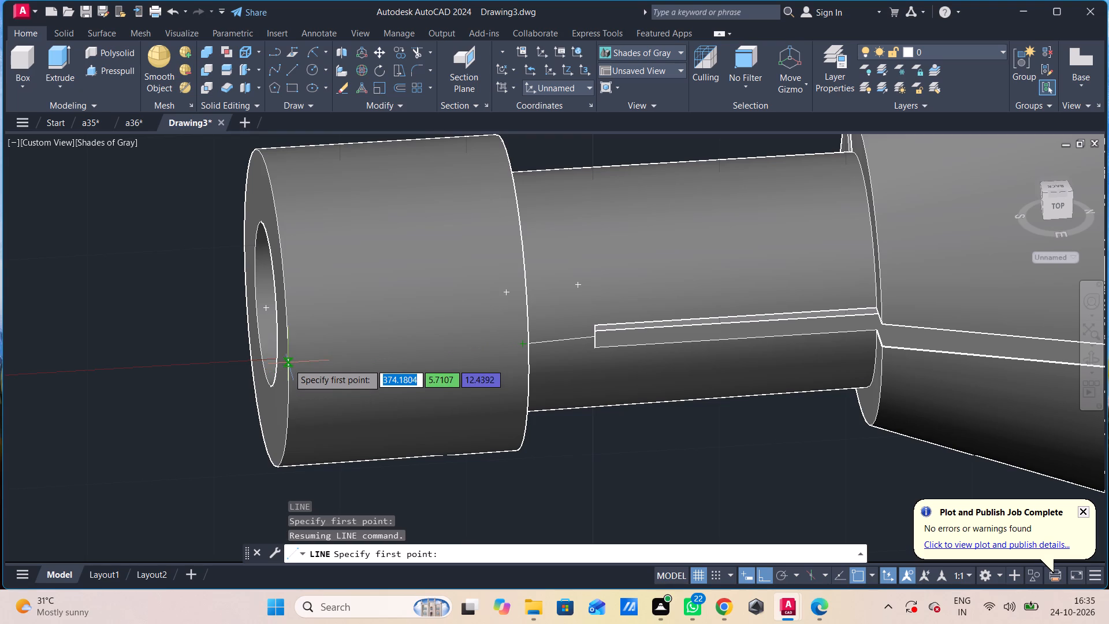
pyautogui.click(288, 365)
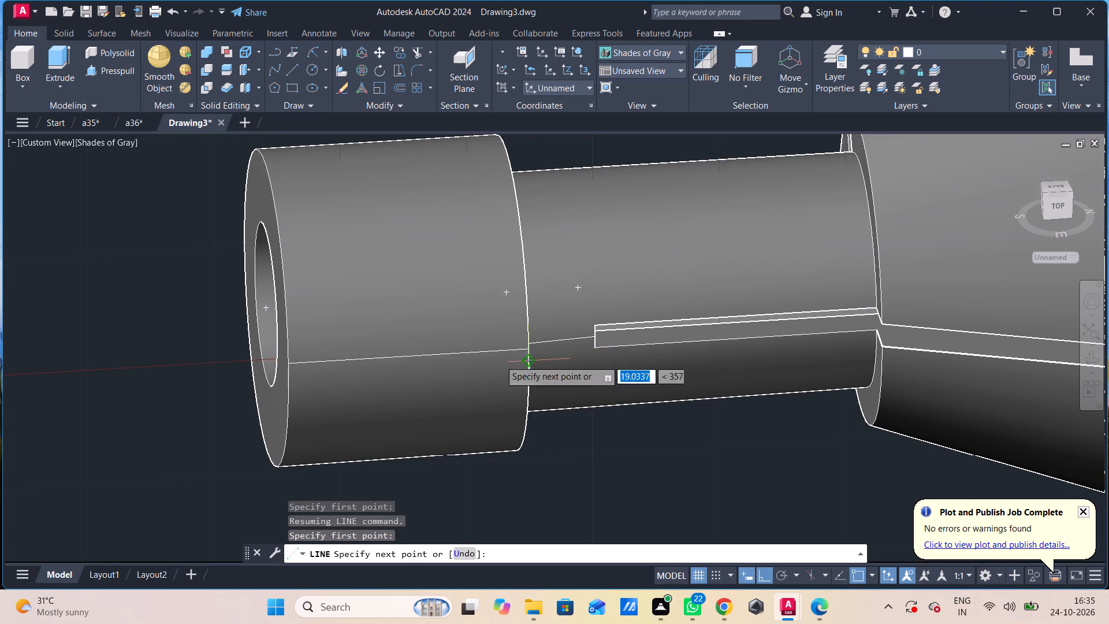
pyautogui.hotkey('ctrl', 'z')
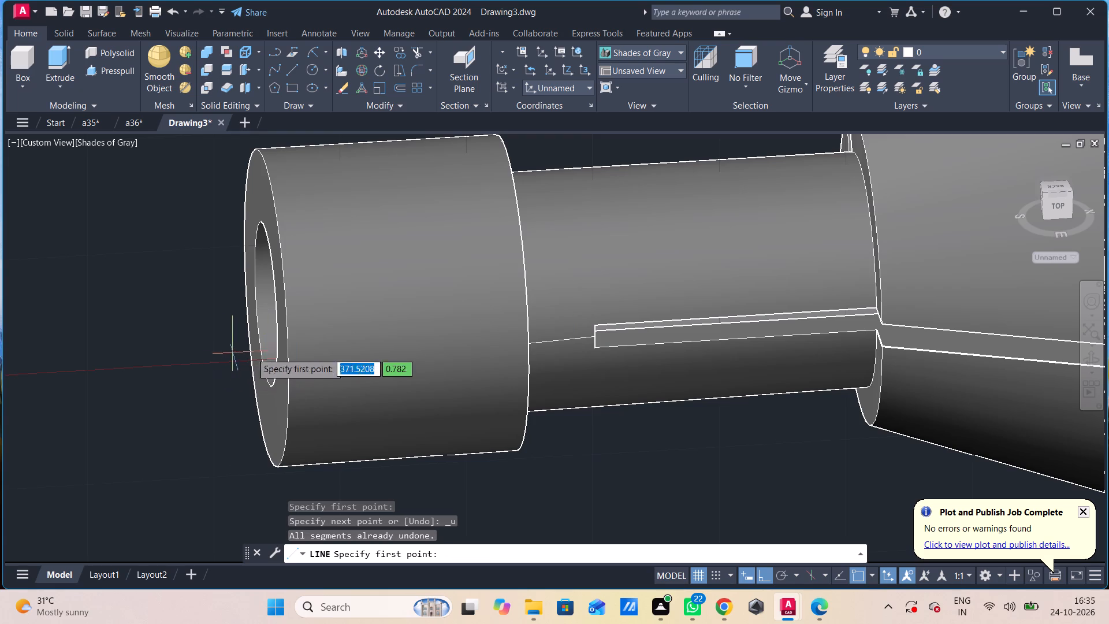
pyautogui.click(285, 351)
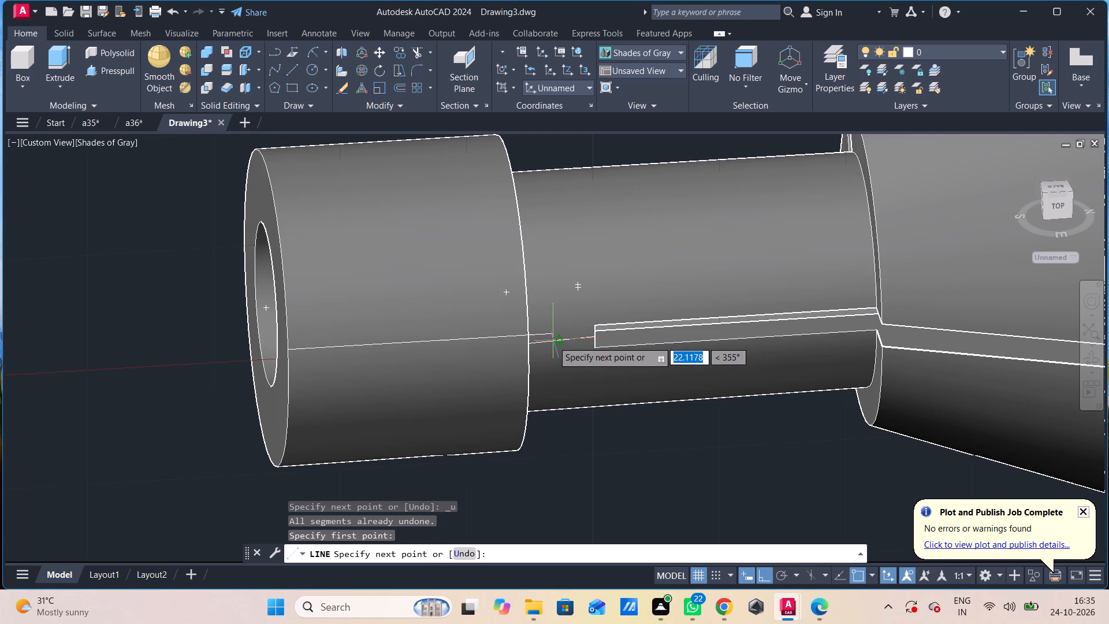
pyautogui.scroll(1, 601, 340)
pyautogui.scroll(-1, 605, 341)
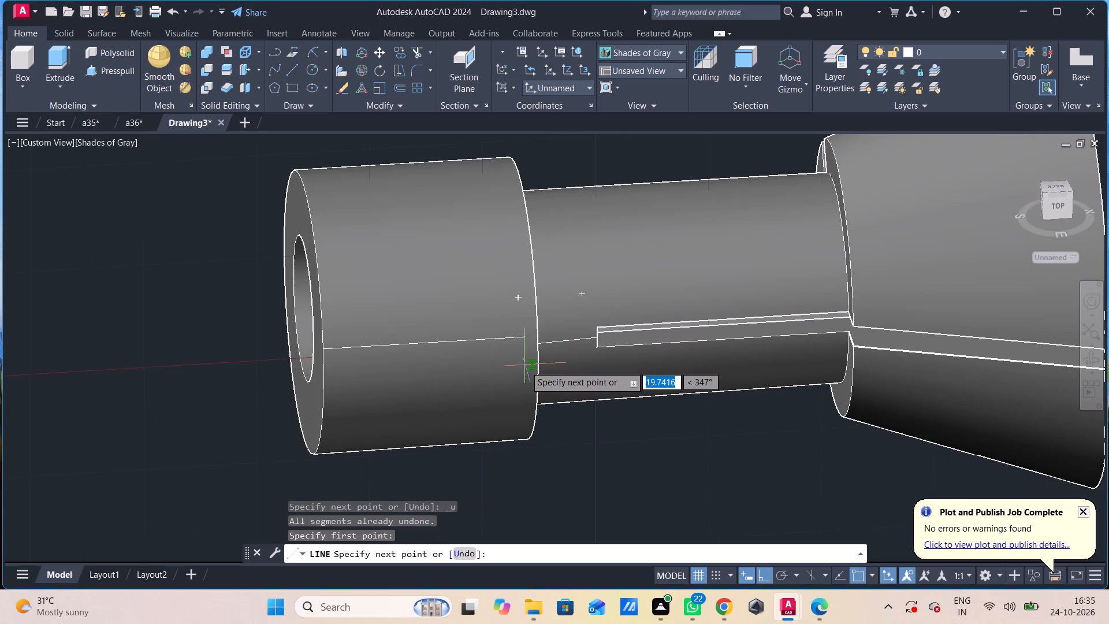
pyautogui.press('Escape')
# Return the model to the Right view.
pyautogui.click(47, 136)
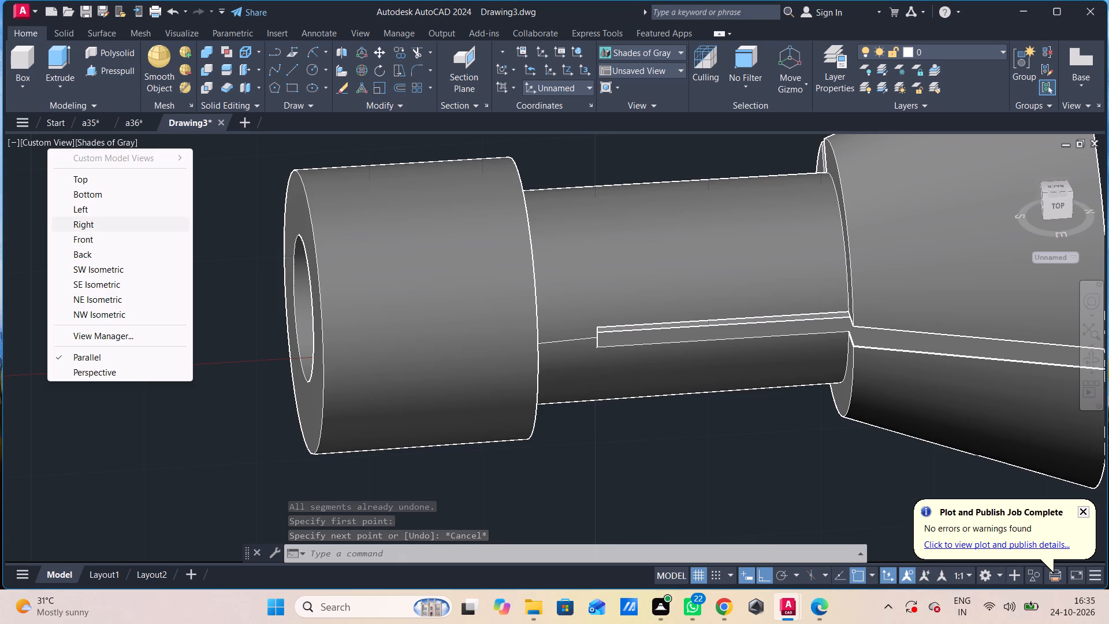
pyautogui.click(93, 222)
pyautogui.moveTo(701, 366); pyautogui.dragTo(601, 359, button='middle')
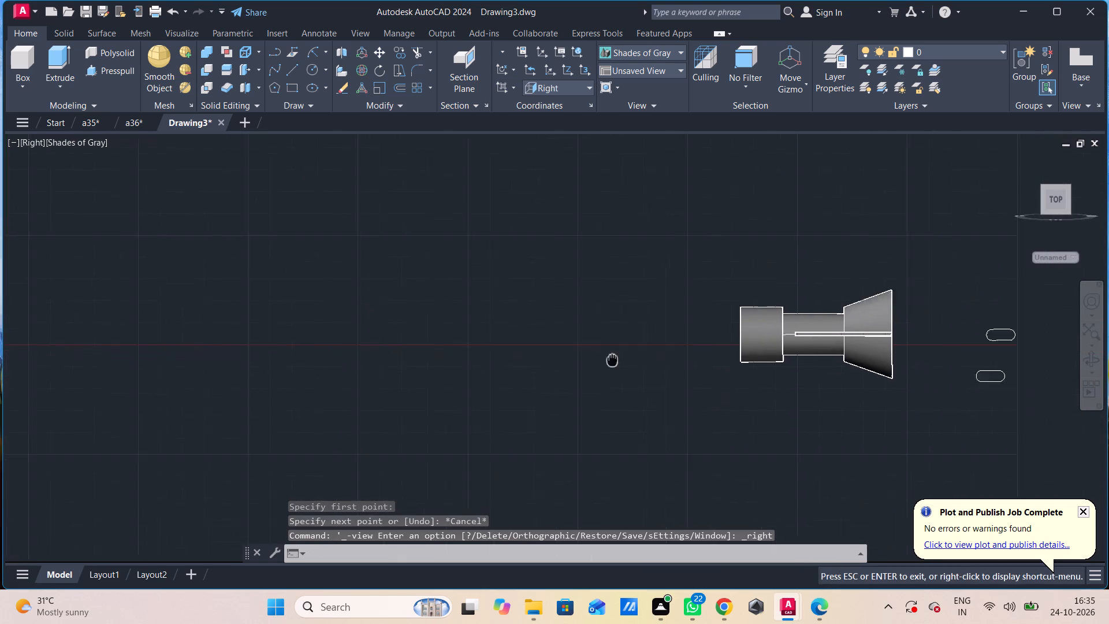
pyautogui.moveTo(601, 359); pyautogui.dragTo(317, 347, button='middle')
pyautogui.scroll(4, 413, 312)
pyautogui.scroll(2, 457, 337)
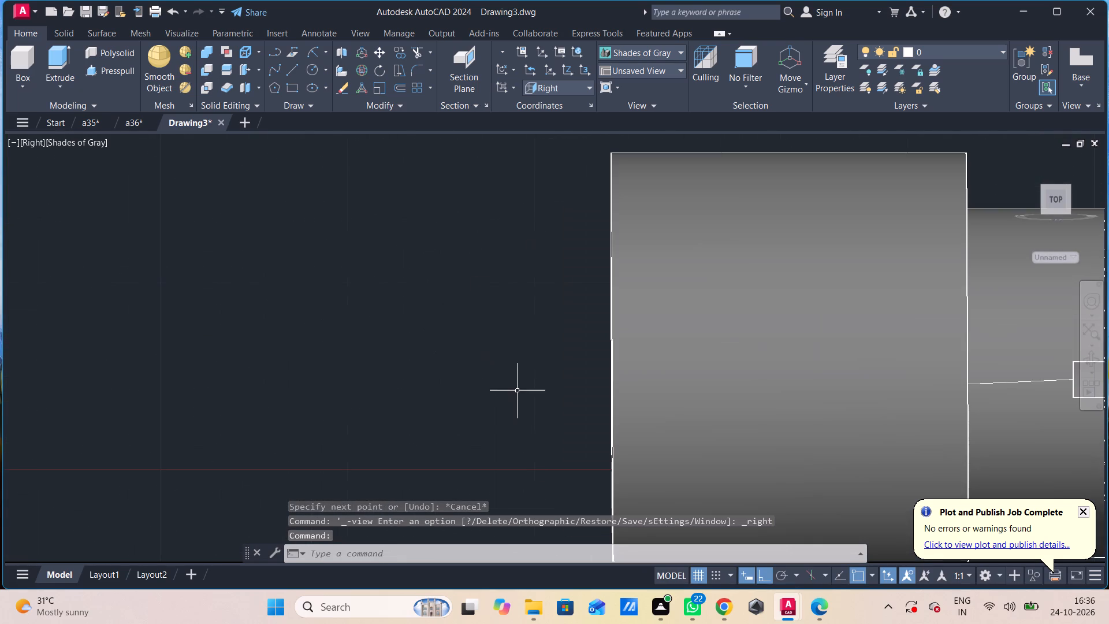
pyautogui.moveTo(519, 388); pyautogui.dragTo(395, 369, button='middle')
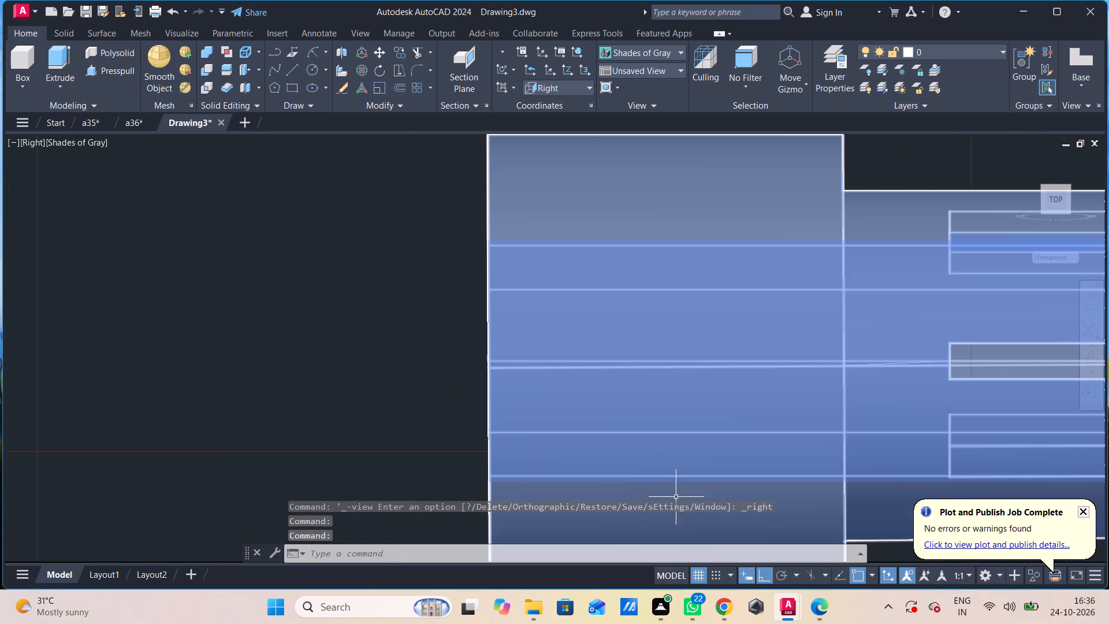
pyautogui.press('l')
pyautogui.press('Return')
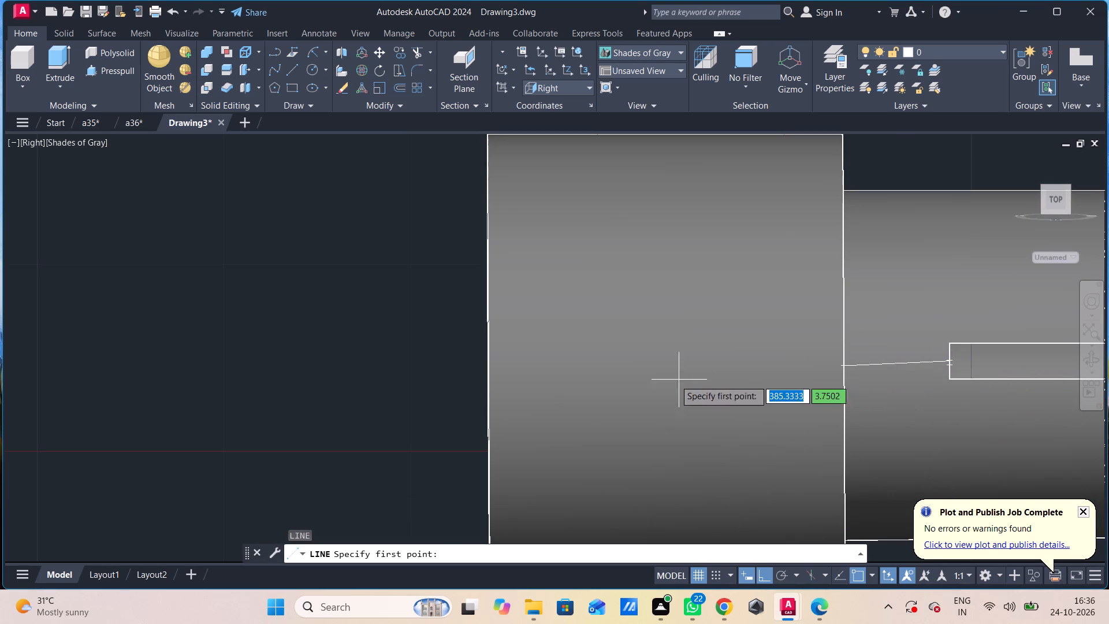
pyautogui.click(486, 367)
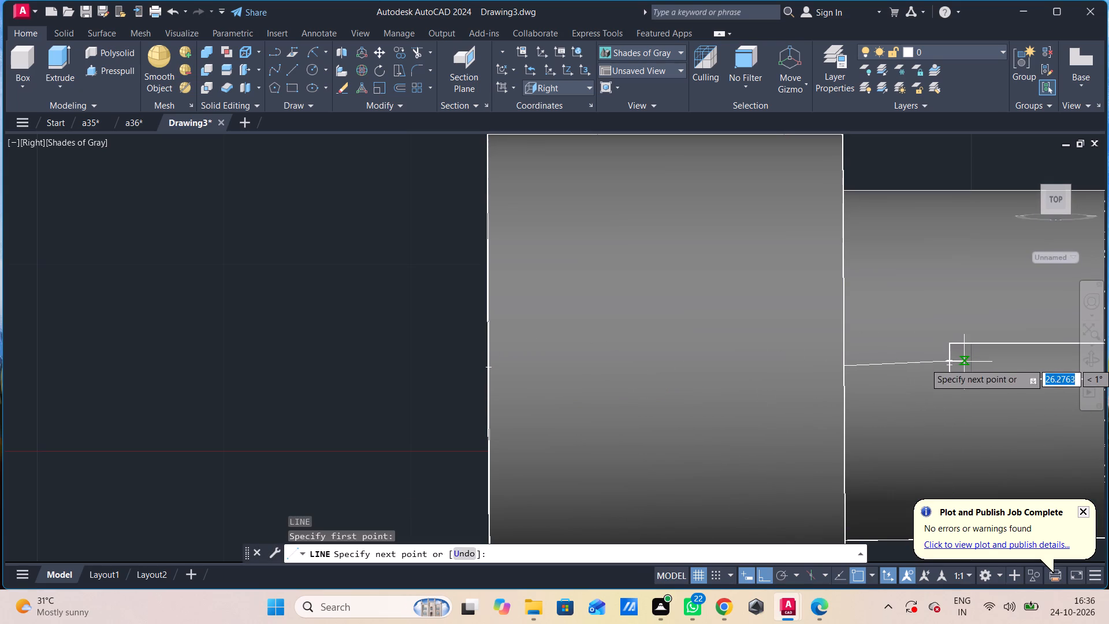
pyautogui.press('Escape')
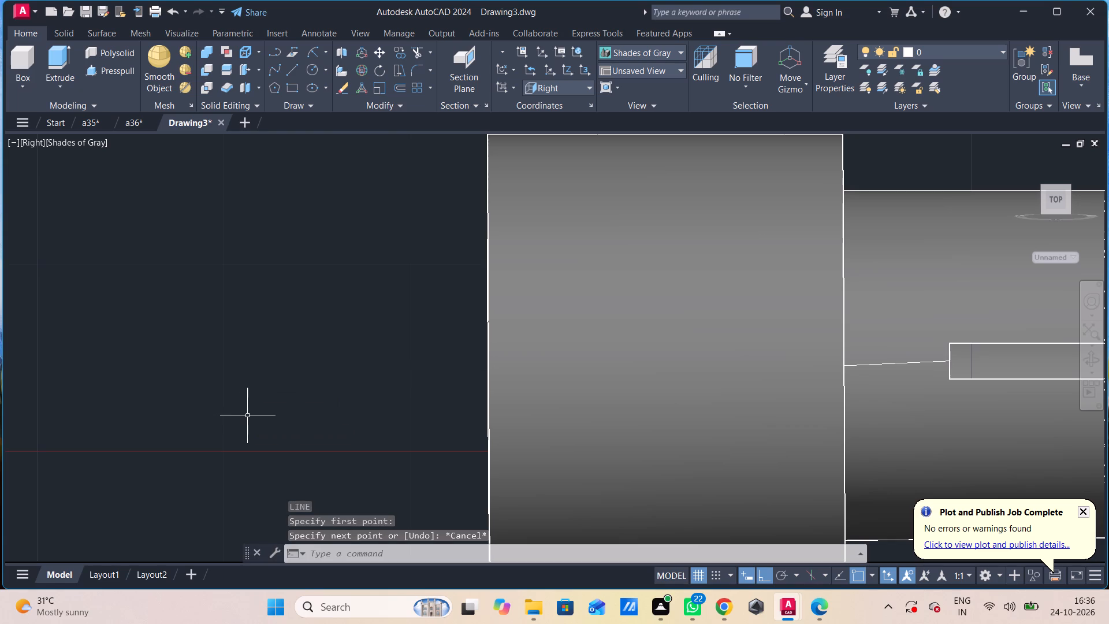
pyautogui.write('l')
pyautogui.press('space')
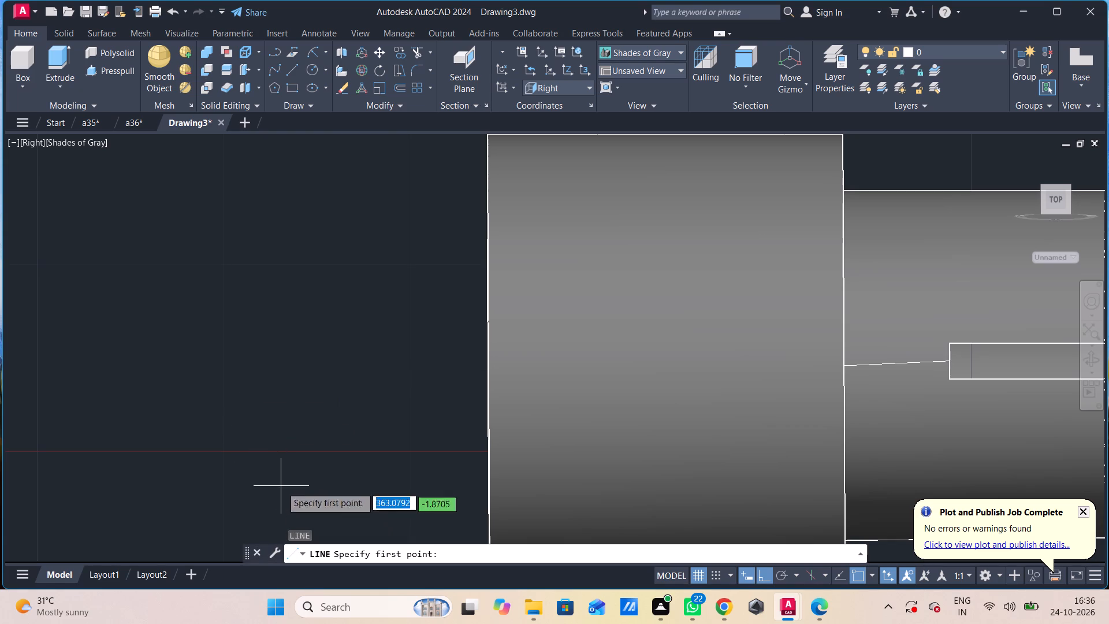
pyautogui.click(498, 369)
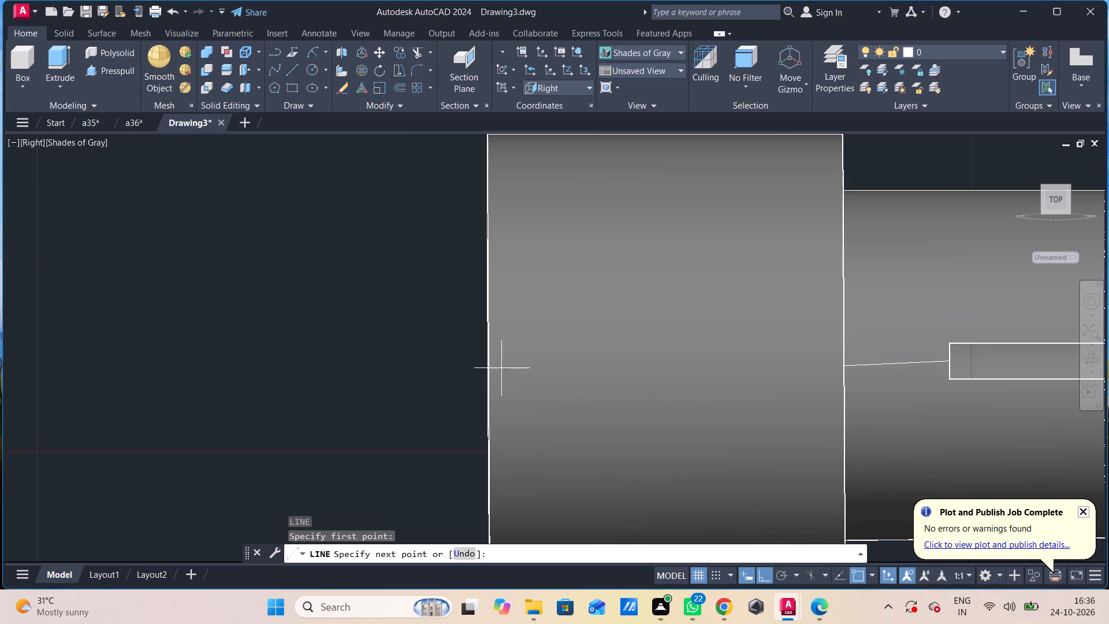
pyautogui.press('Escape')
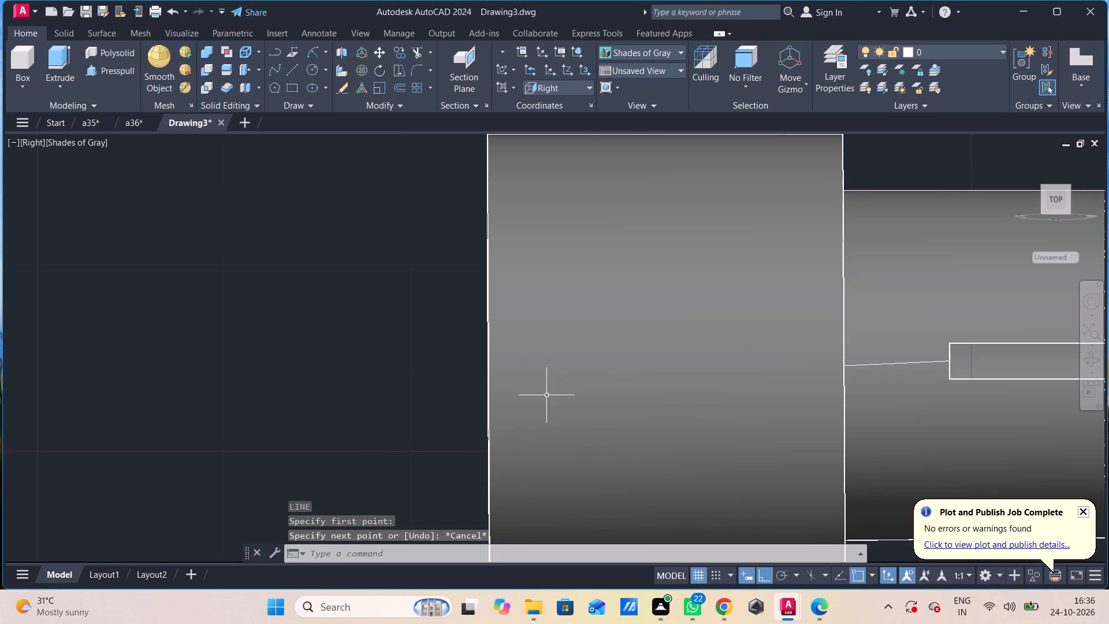
# Place the UCS origin on the side of the large cylindrical collar, keeping the current axis directions.
pyautogui.click(547, 395)
pyautogui.press('u')
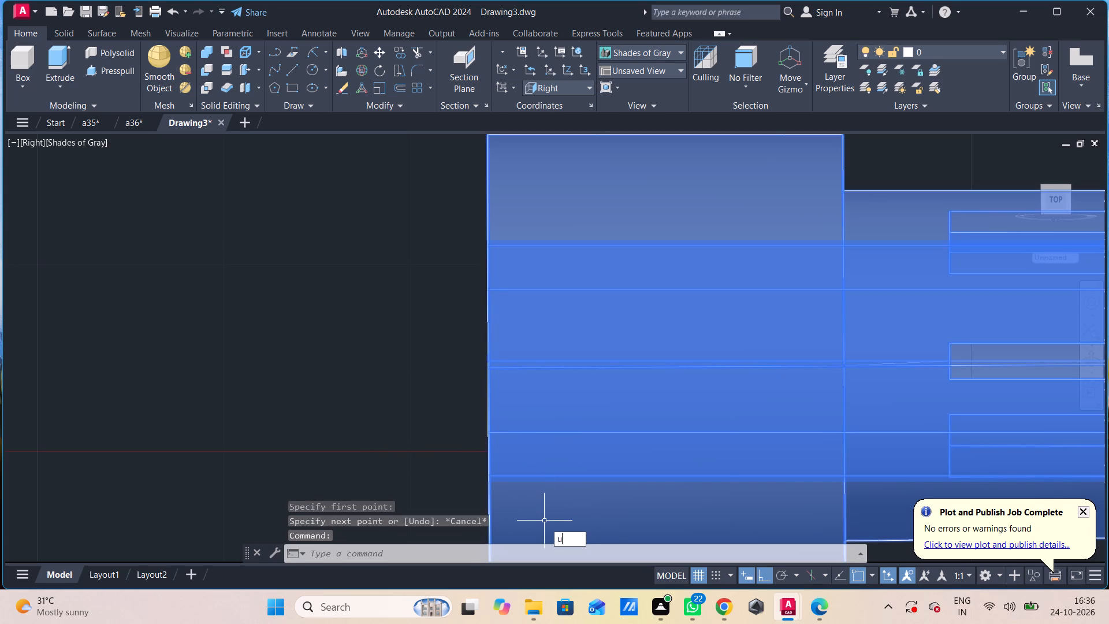
pyautogui.write('cs')
pyautogui.press('space')
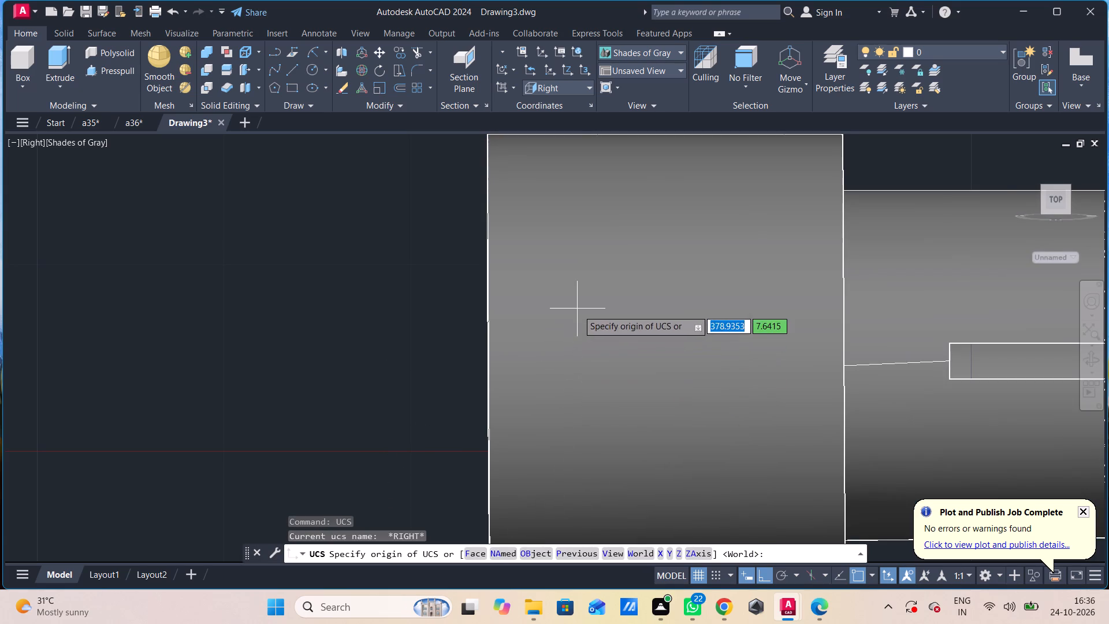
pyautogui.click(578, 310)
pyautogui.press('Escape')
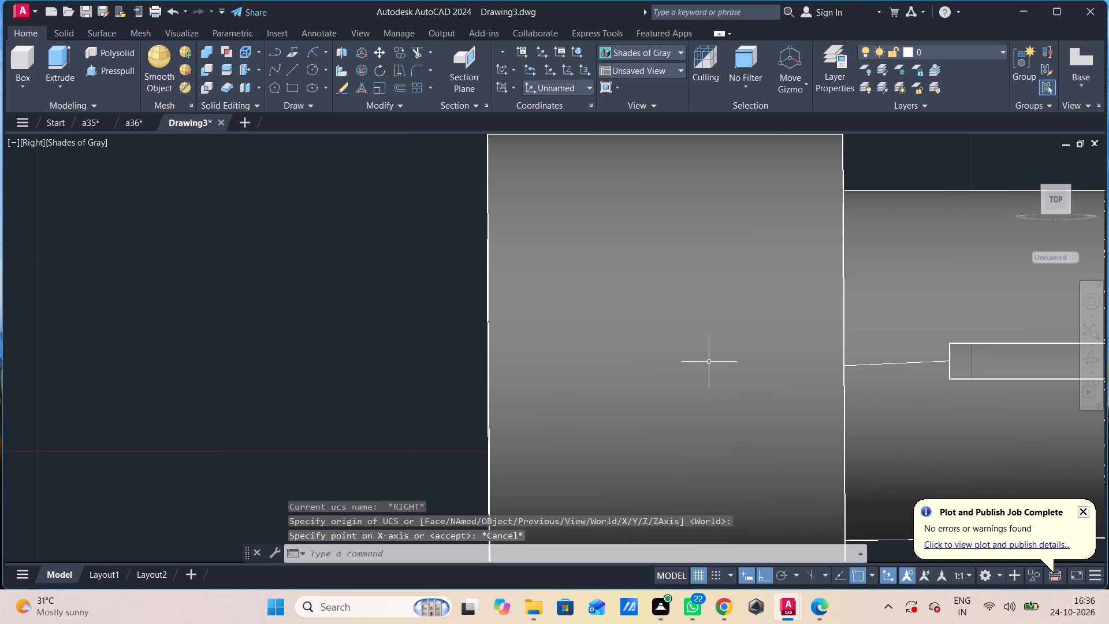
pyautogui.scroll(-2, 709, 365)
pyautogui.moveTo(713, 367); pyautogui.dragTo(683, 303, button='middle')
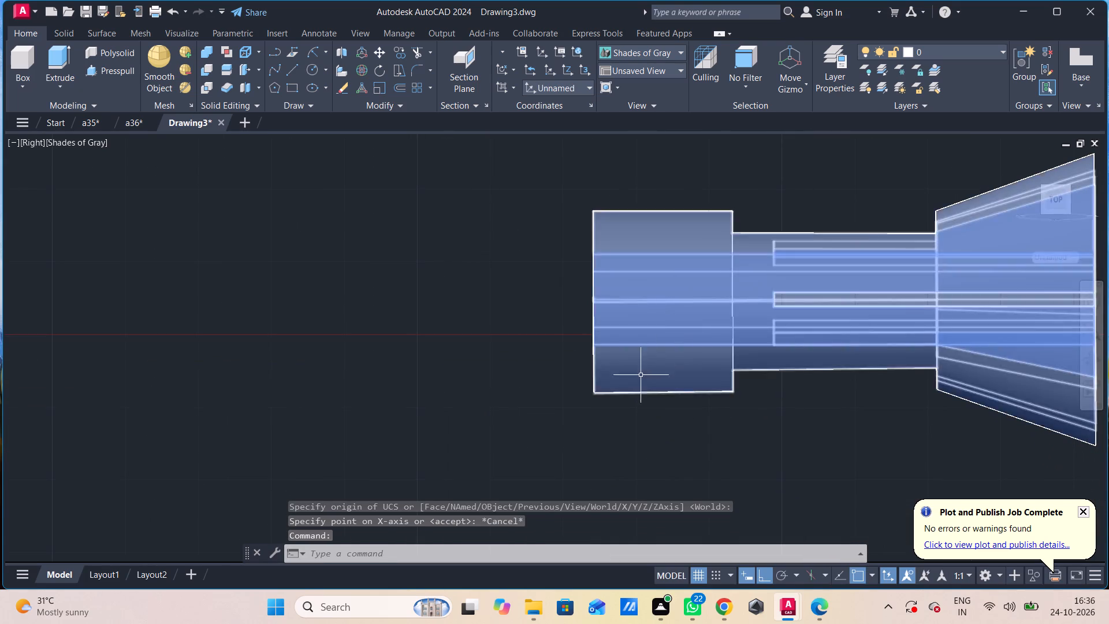
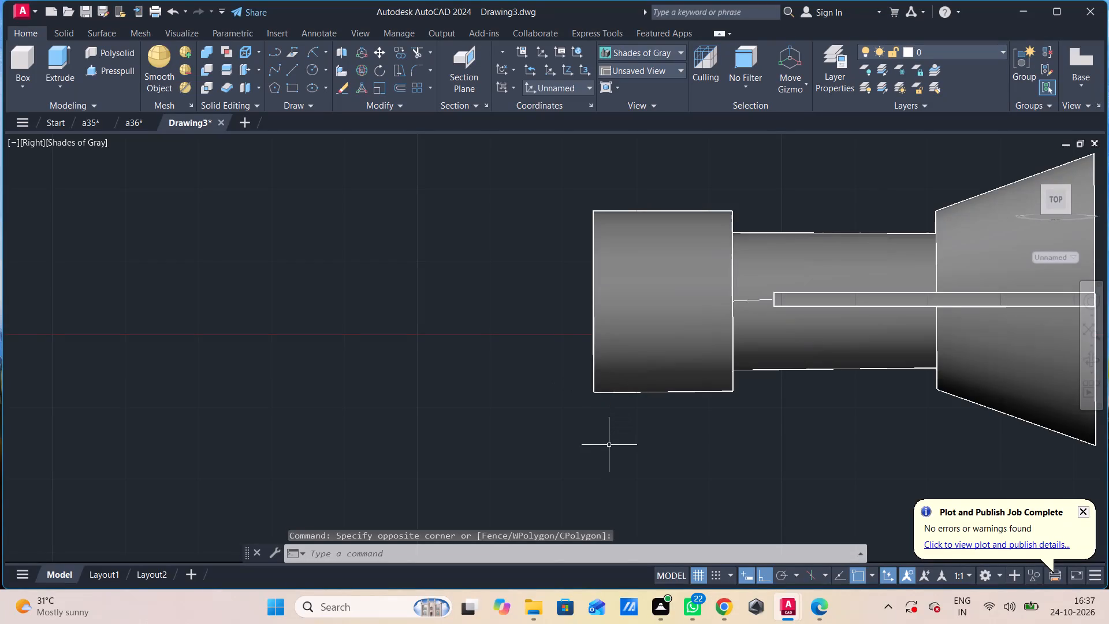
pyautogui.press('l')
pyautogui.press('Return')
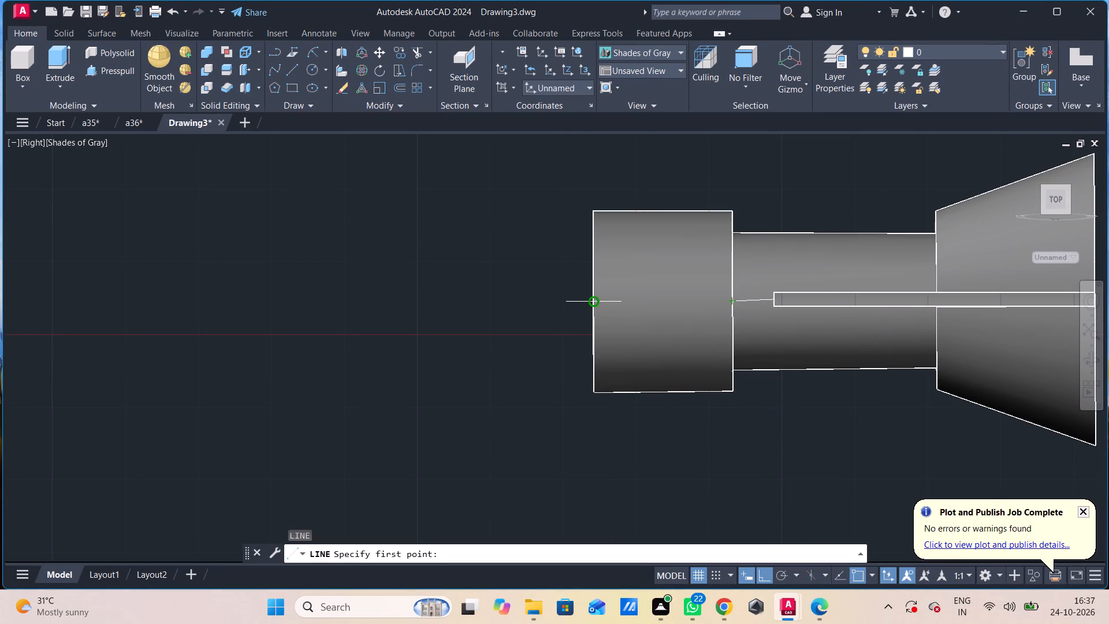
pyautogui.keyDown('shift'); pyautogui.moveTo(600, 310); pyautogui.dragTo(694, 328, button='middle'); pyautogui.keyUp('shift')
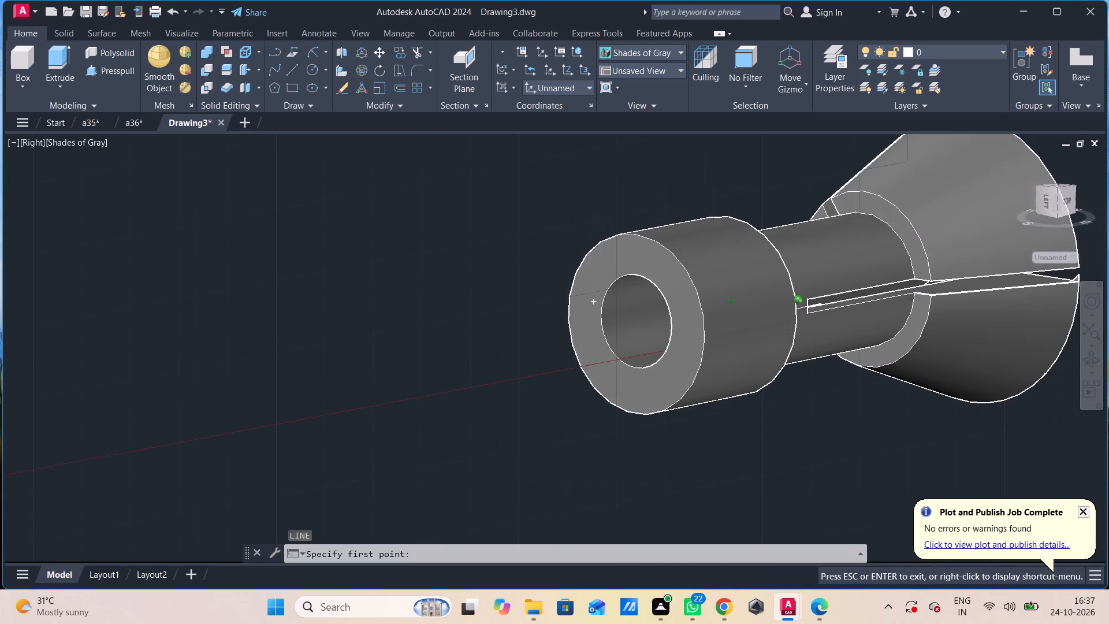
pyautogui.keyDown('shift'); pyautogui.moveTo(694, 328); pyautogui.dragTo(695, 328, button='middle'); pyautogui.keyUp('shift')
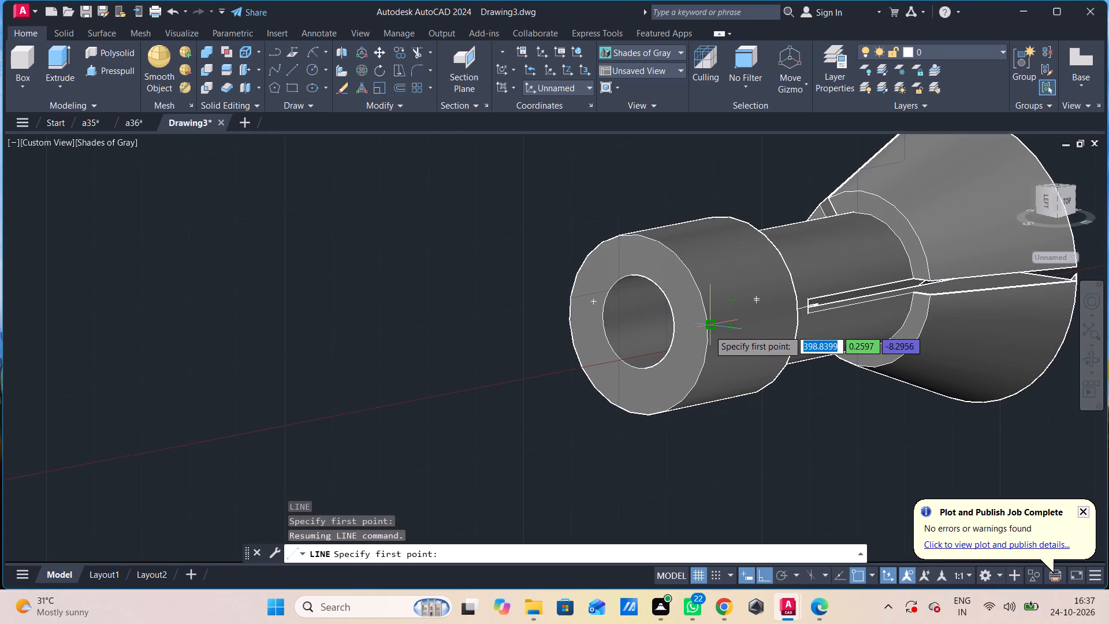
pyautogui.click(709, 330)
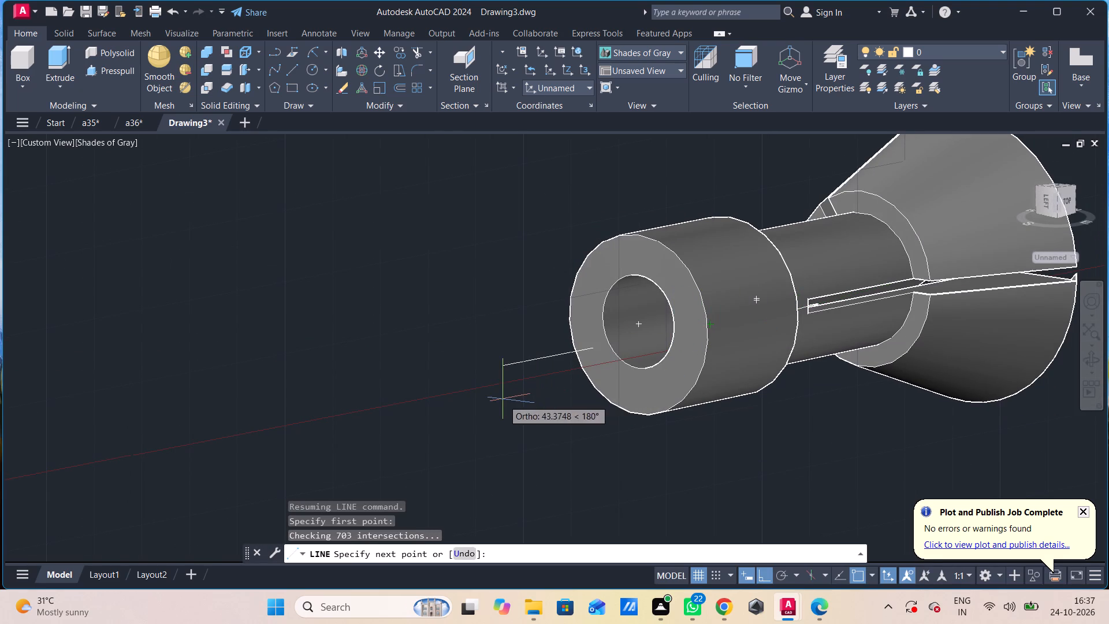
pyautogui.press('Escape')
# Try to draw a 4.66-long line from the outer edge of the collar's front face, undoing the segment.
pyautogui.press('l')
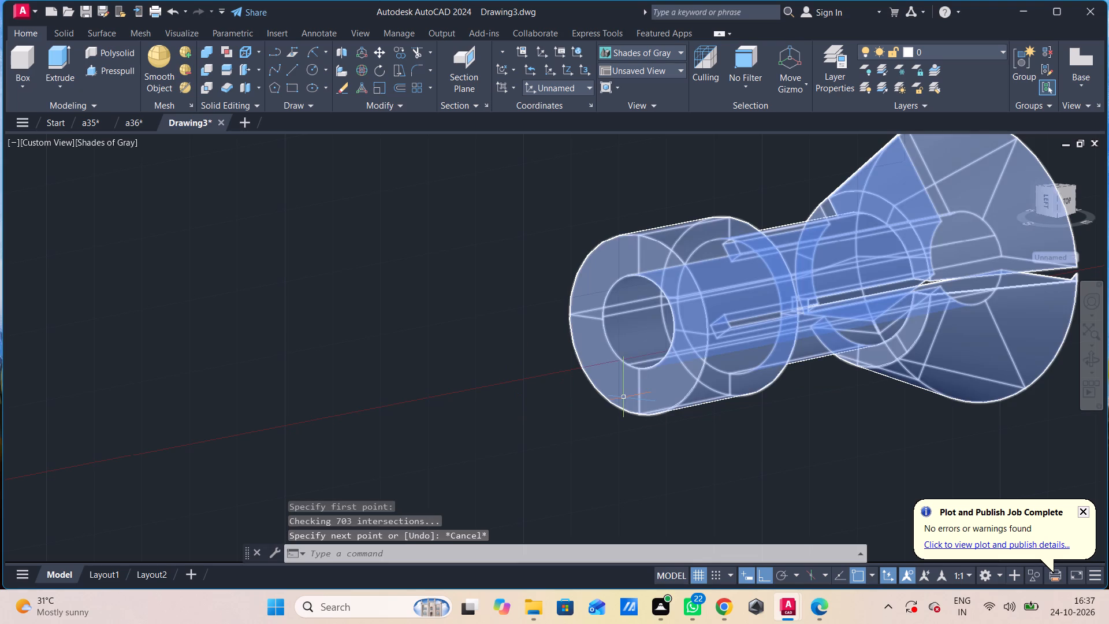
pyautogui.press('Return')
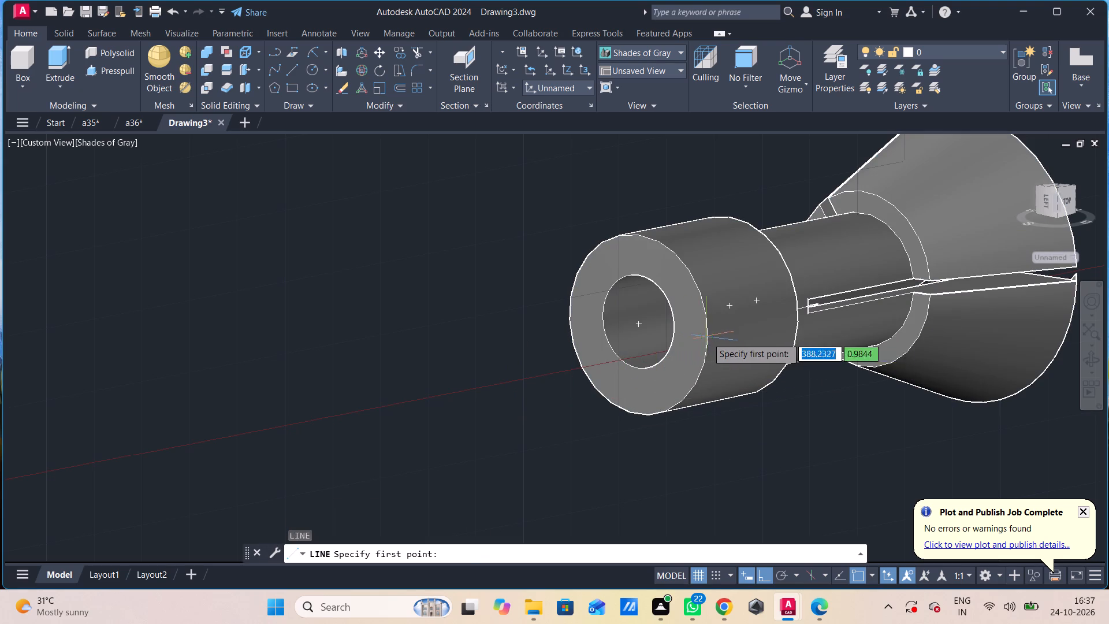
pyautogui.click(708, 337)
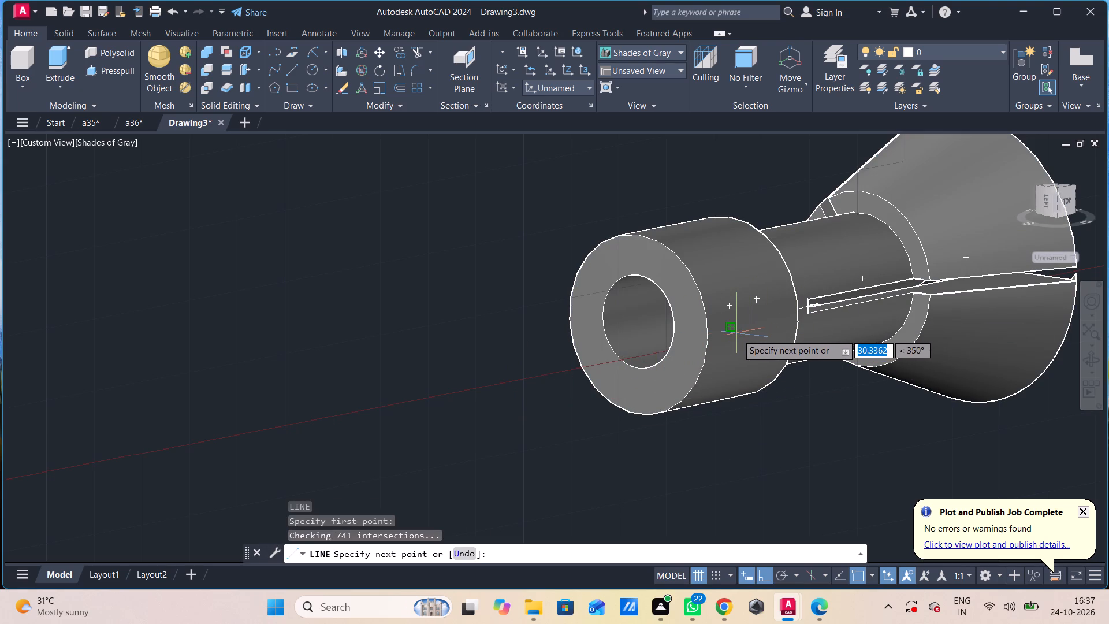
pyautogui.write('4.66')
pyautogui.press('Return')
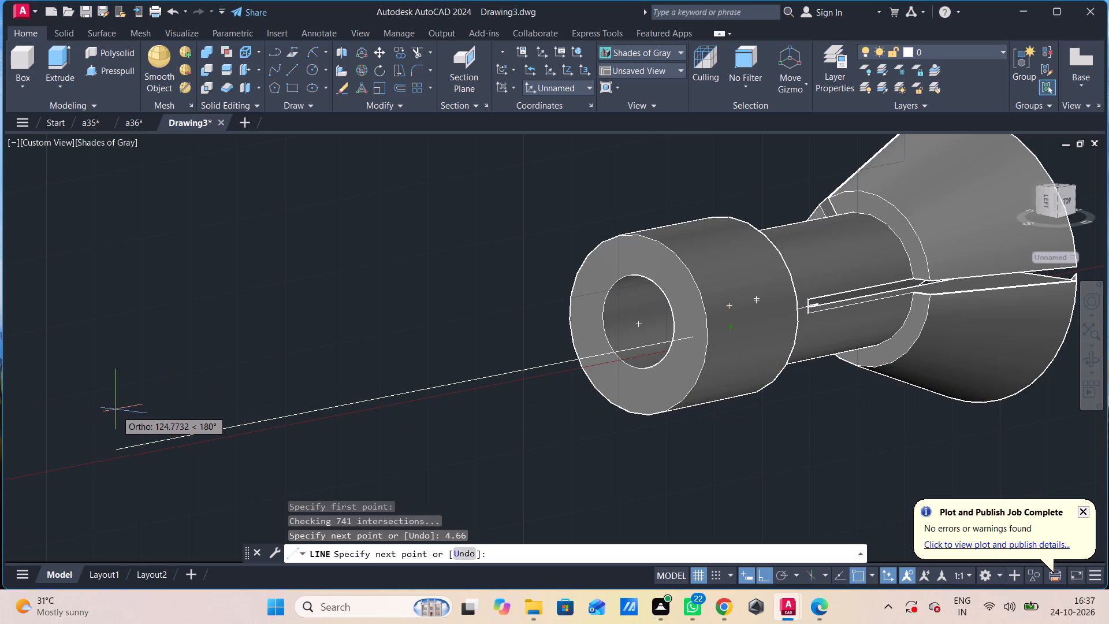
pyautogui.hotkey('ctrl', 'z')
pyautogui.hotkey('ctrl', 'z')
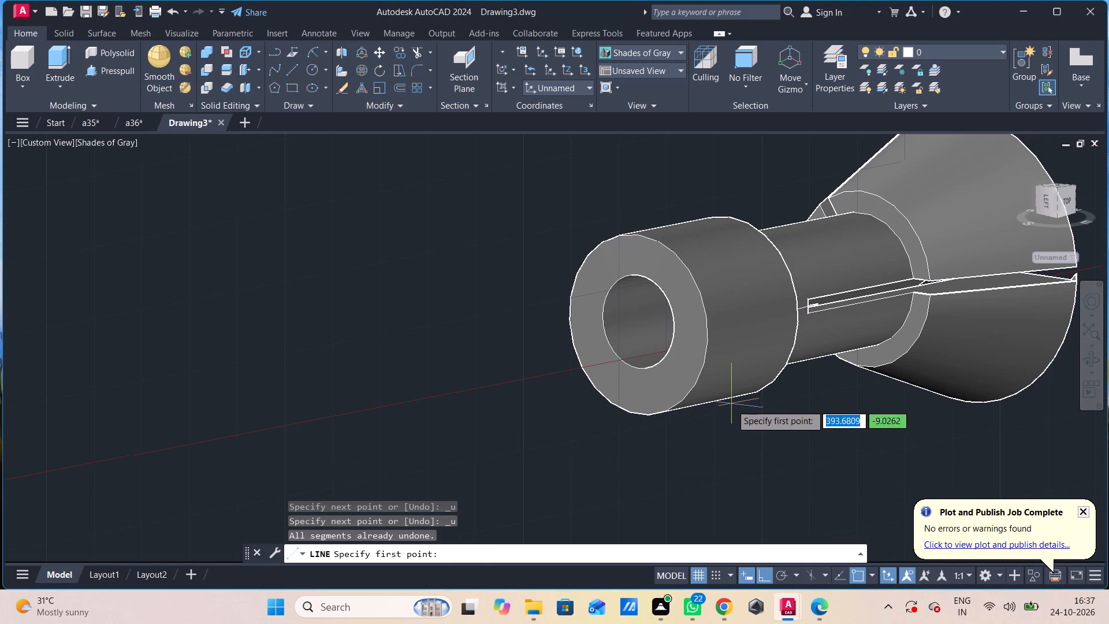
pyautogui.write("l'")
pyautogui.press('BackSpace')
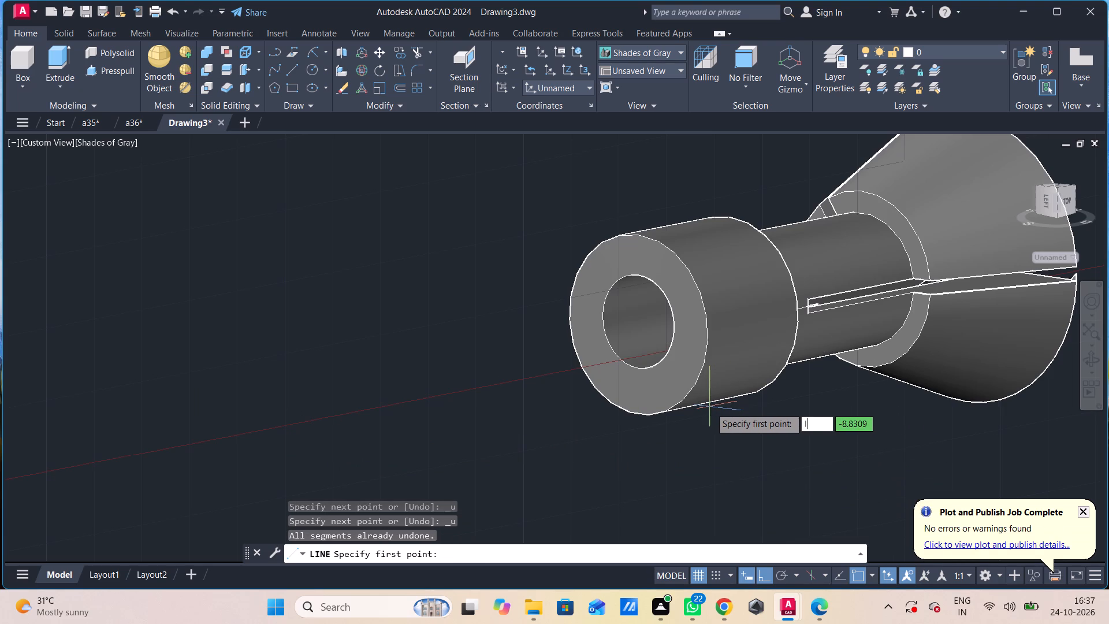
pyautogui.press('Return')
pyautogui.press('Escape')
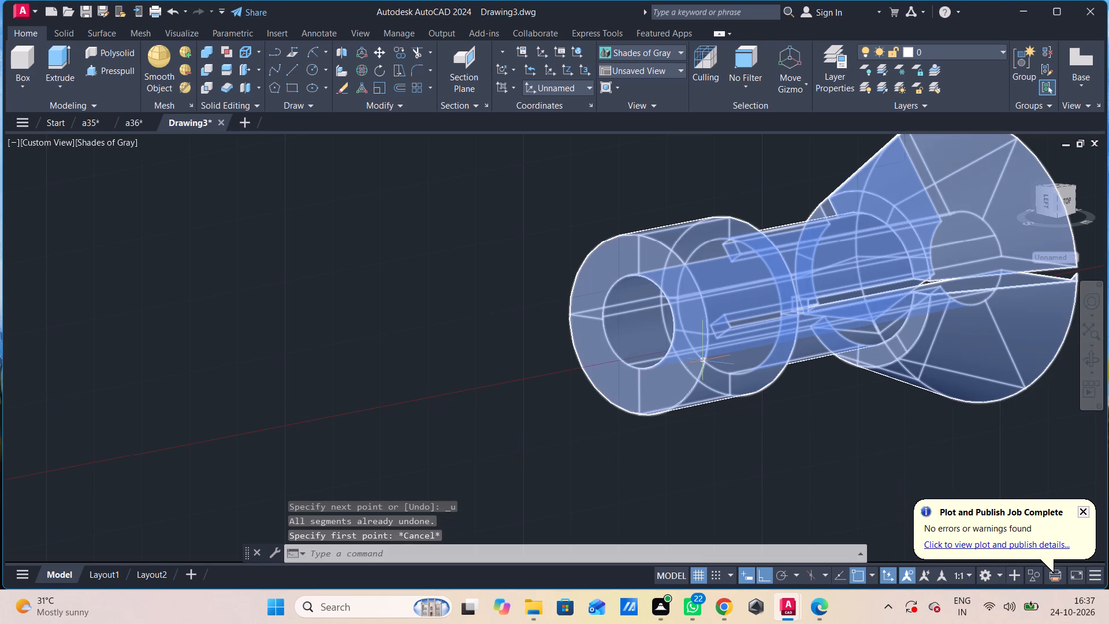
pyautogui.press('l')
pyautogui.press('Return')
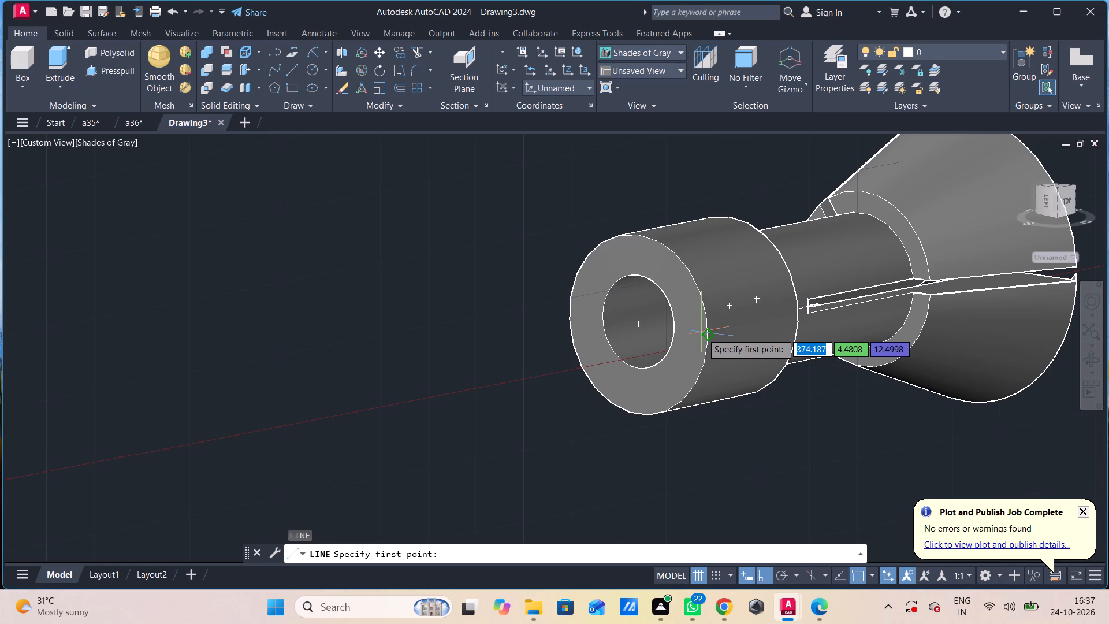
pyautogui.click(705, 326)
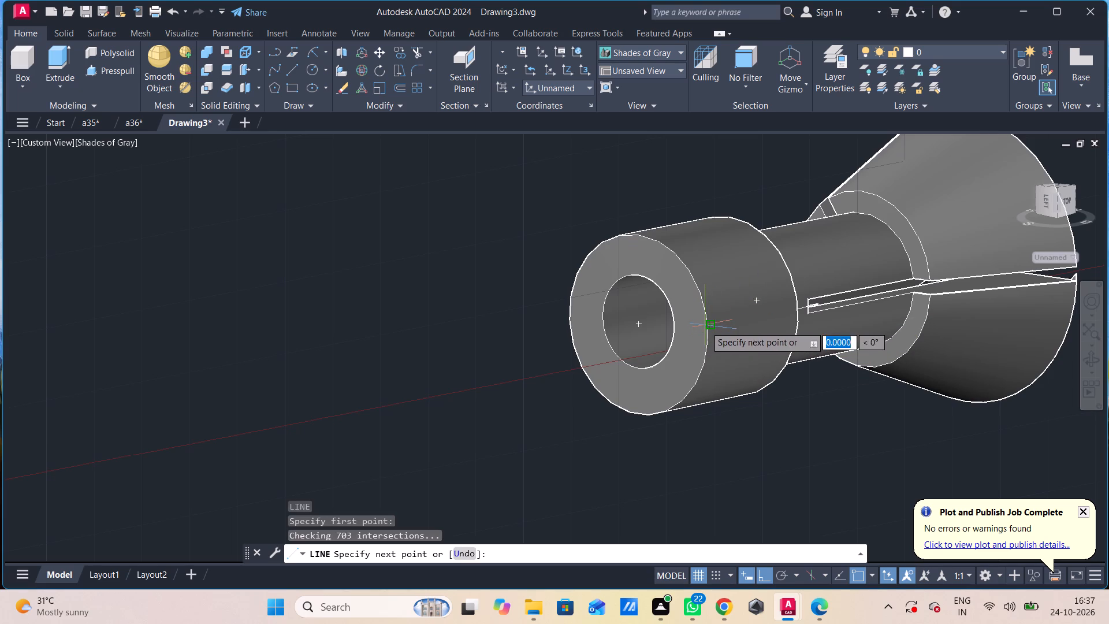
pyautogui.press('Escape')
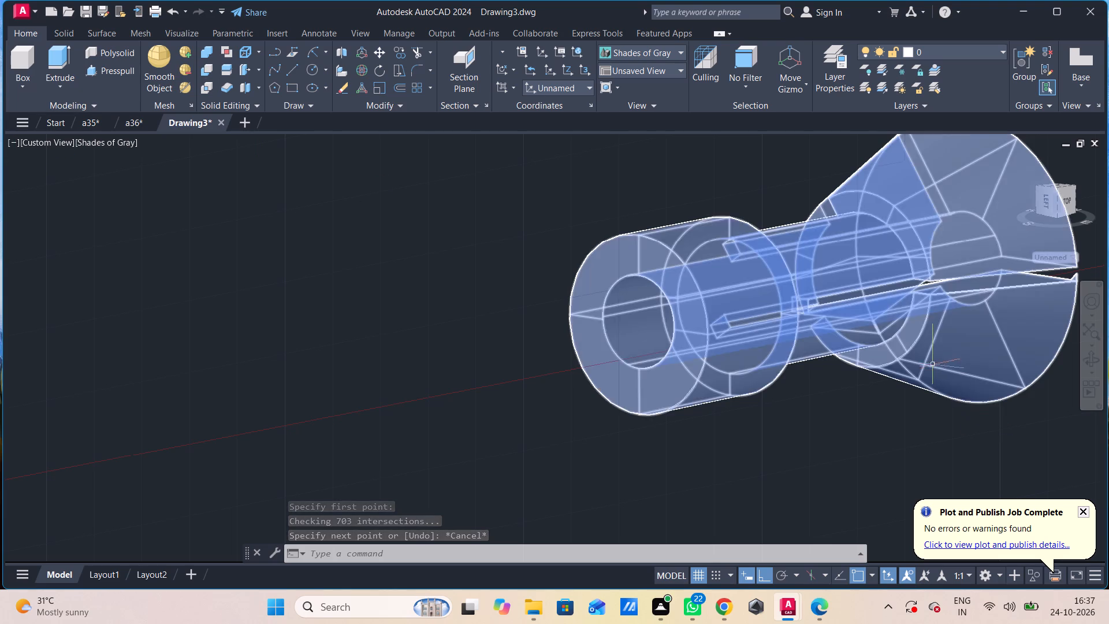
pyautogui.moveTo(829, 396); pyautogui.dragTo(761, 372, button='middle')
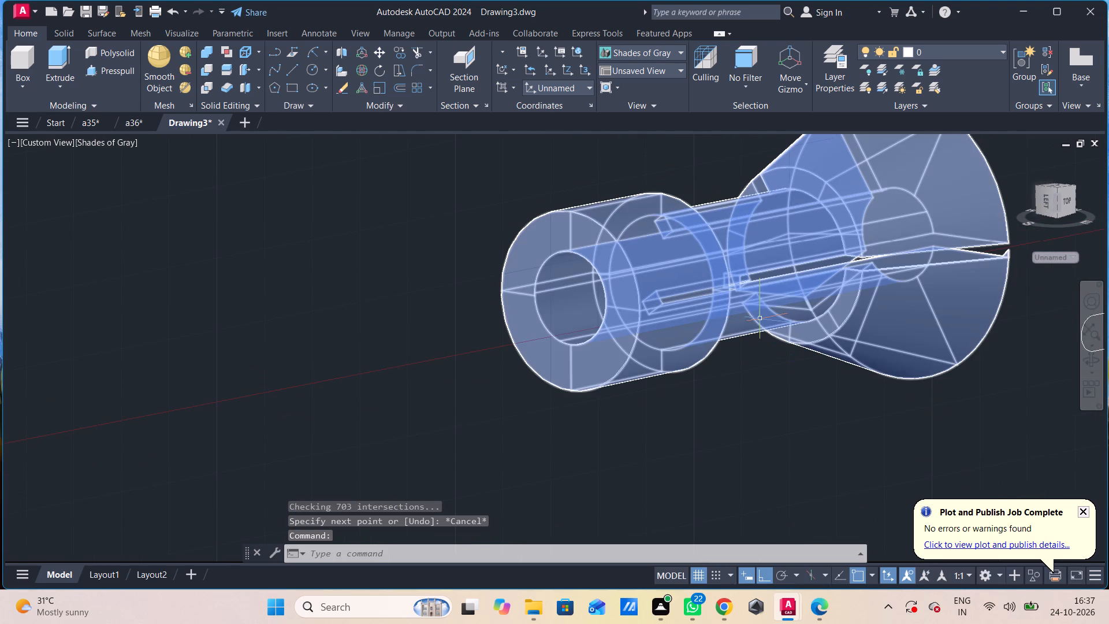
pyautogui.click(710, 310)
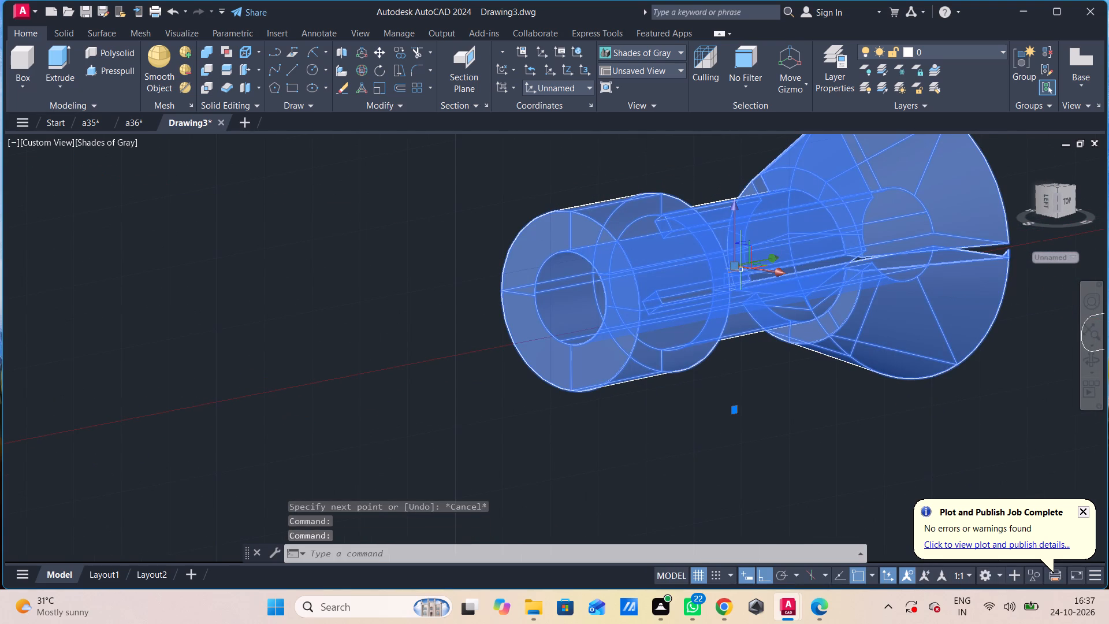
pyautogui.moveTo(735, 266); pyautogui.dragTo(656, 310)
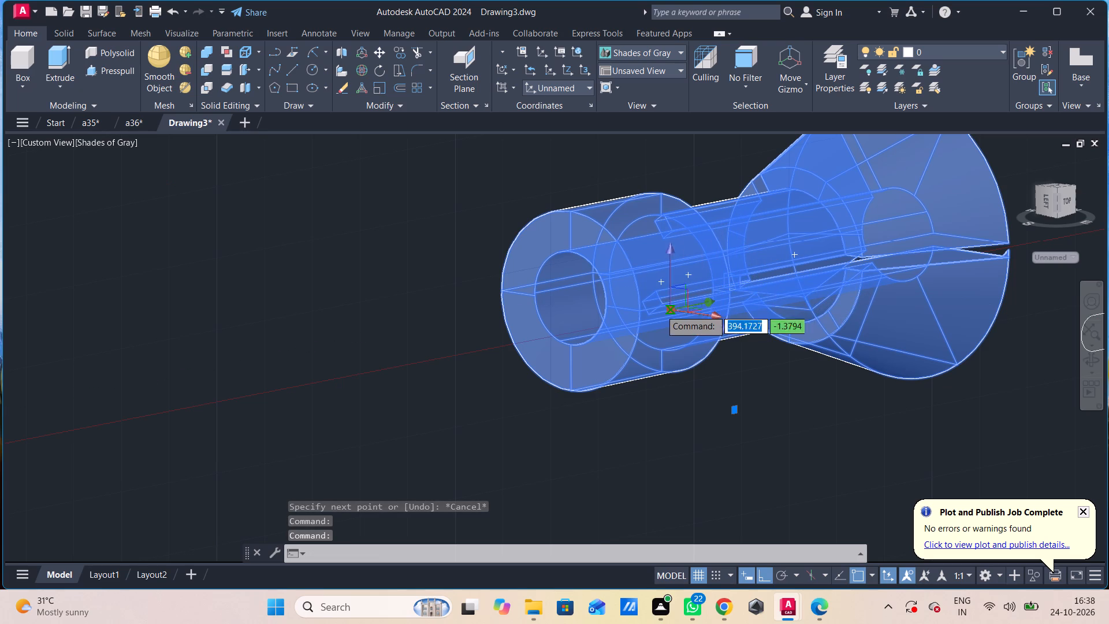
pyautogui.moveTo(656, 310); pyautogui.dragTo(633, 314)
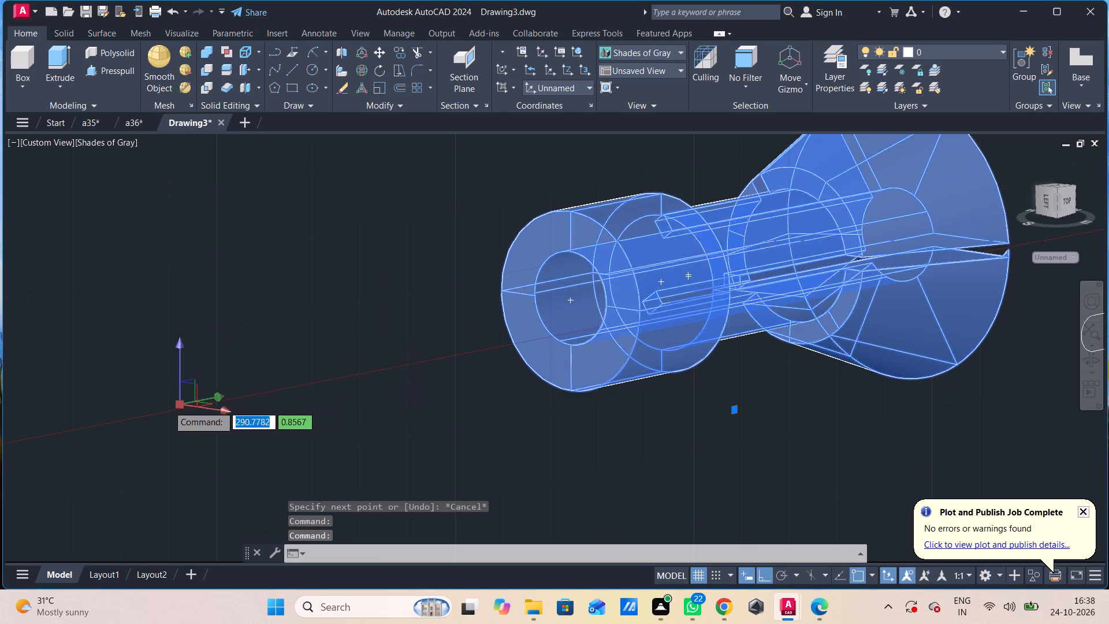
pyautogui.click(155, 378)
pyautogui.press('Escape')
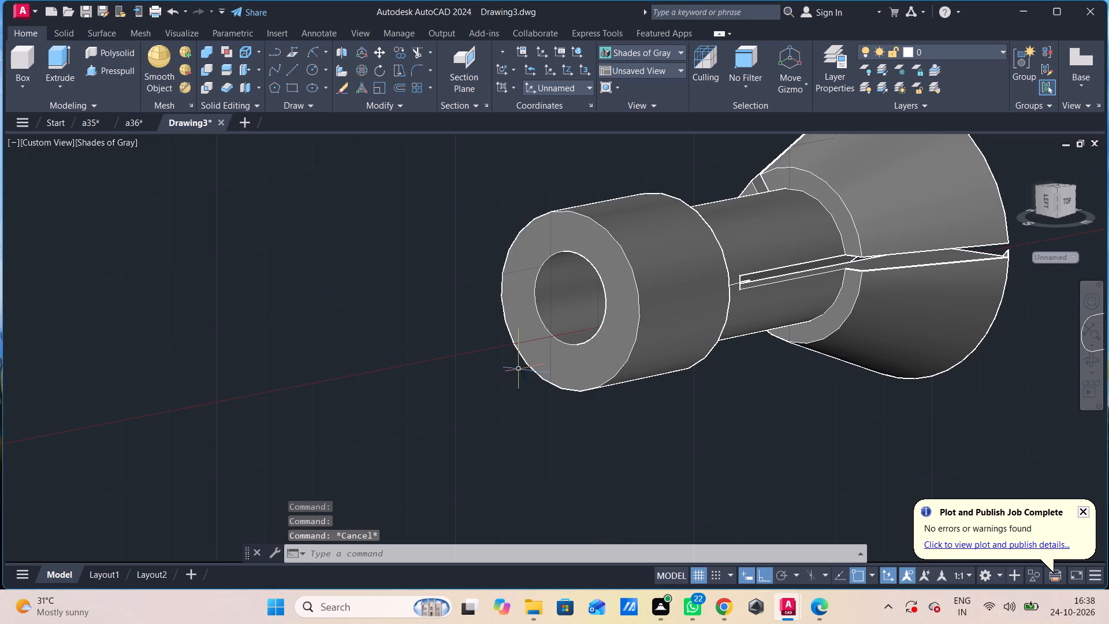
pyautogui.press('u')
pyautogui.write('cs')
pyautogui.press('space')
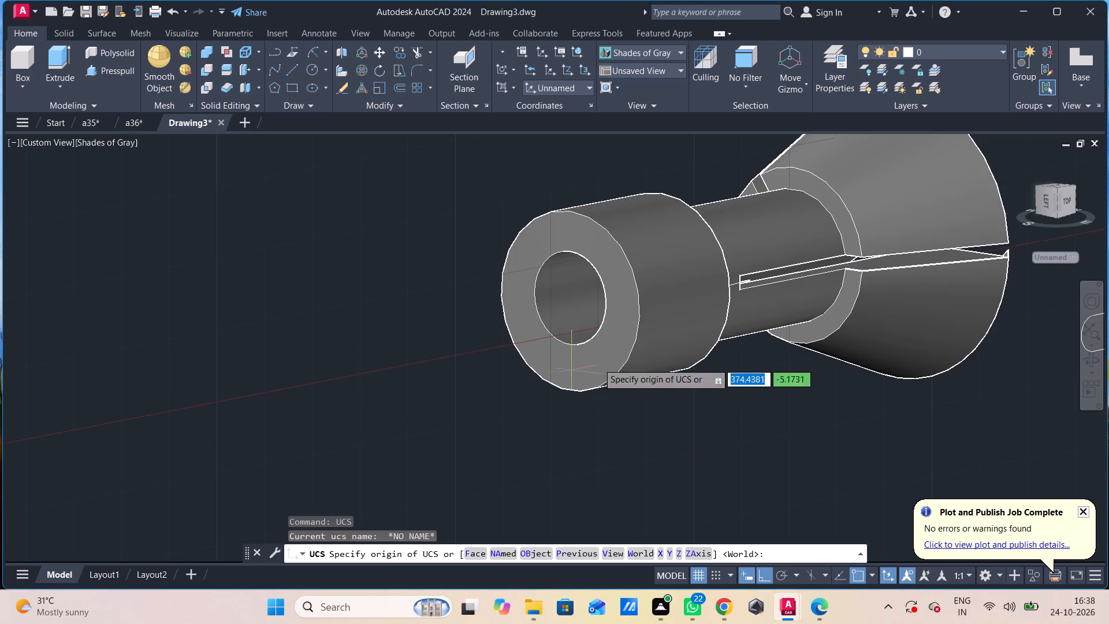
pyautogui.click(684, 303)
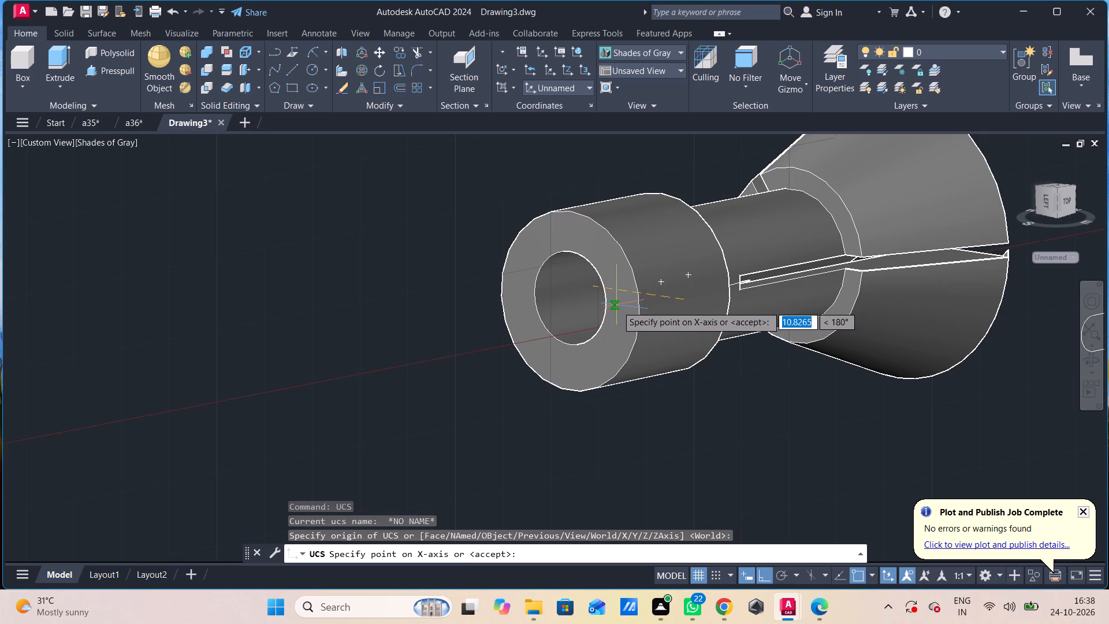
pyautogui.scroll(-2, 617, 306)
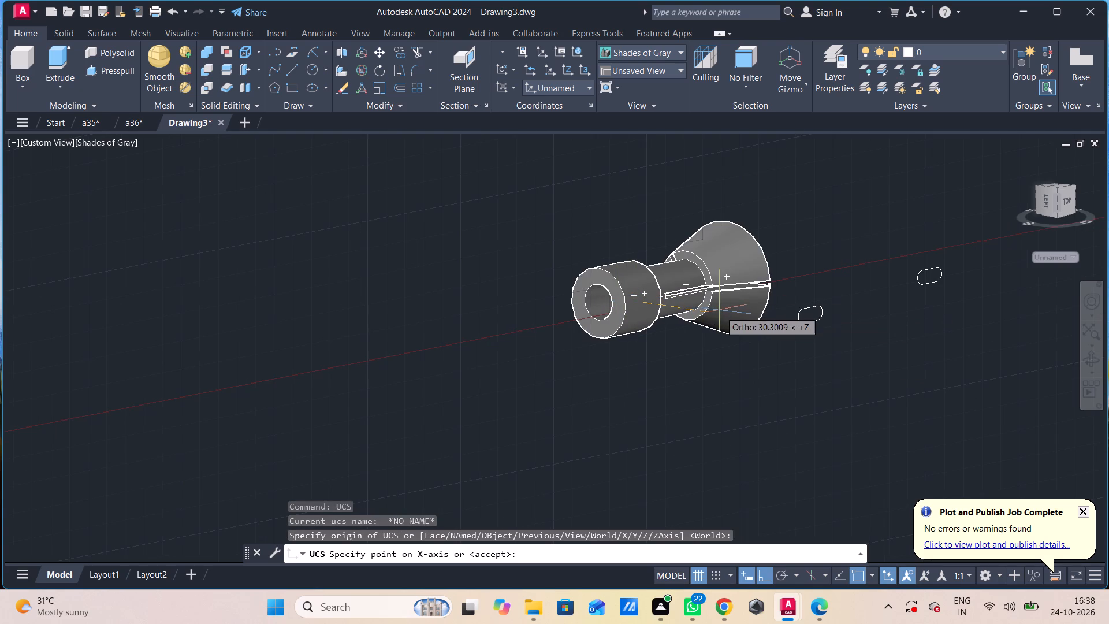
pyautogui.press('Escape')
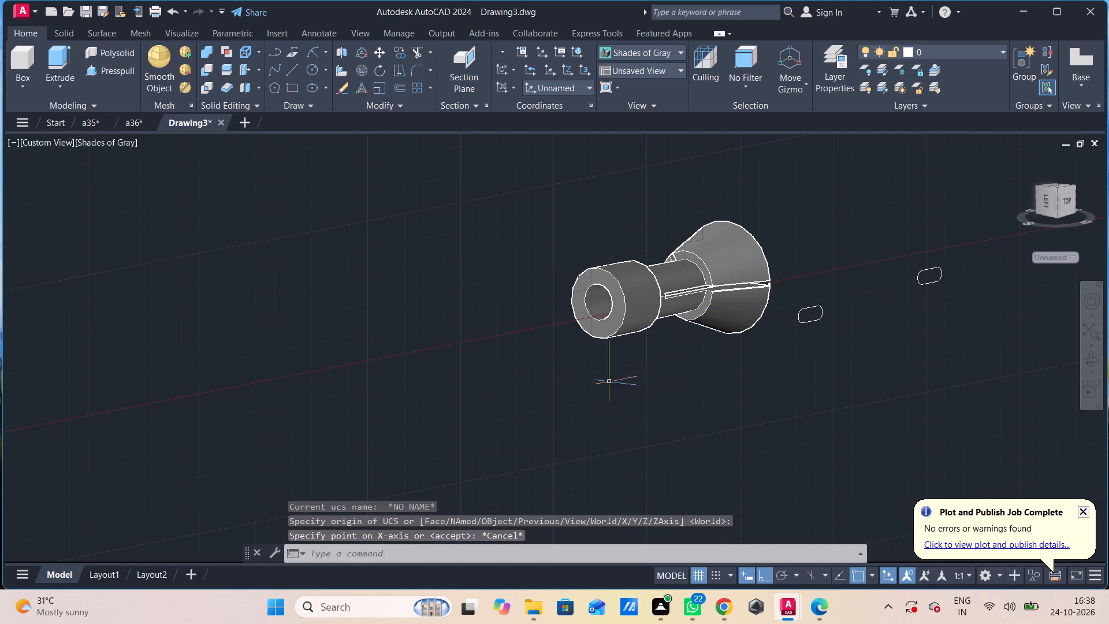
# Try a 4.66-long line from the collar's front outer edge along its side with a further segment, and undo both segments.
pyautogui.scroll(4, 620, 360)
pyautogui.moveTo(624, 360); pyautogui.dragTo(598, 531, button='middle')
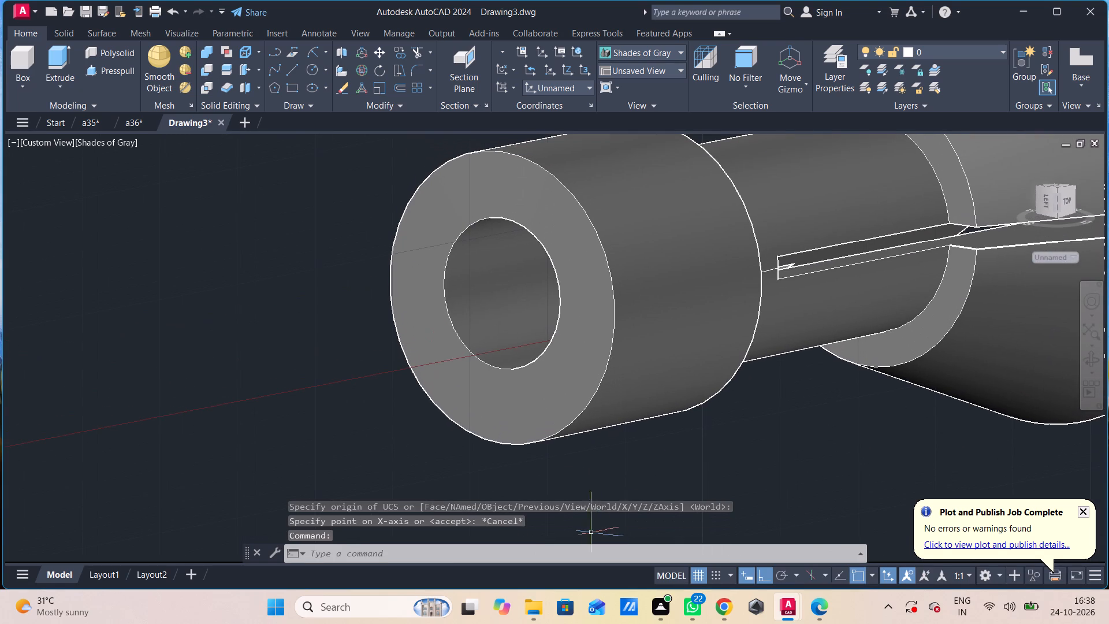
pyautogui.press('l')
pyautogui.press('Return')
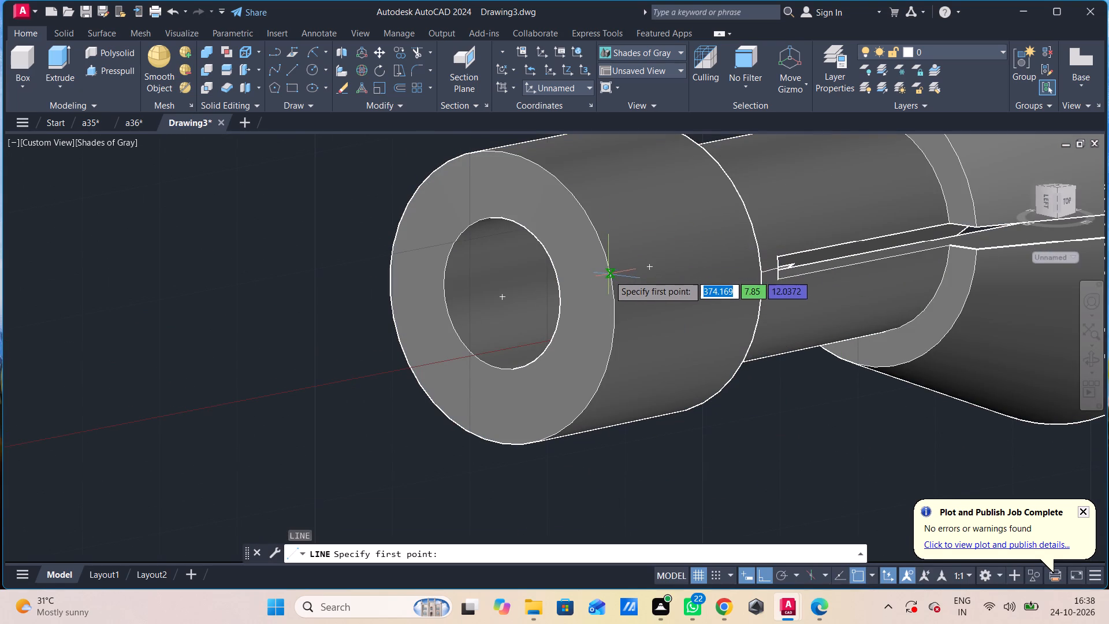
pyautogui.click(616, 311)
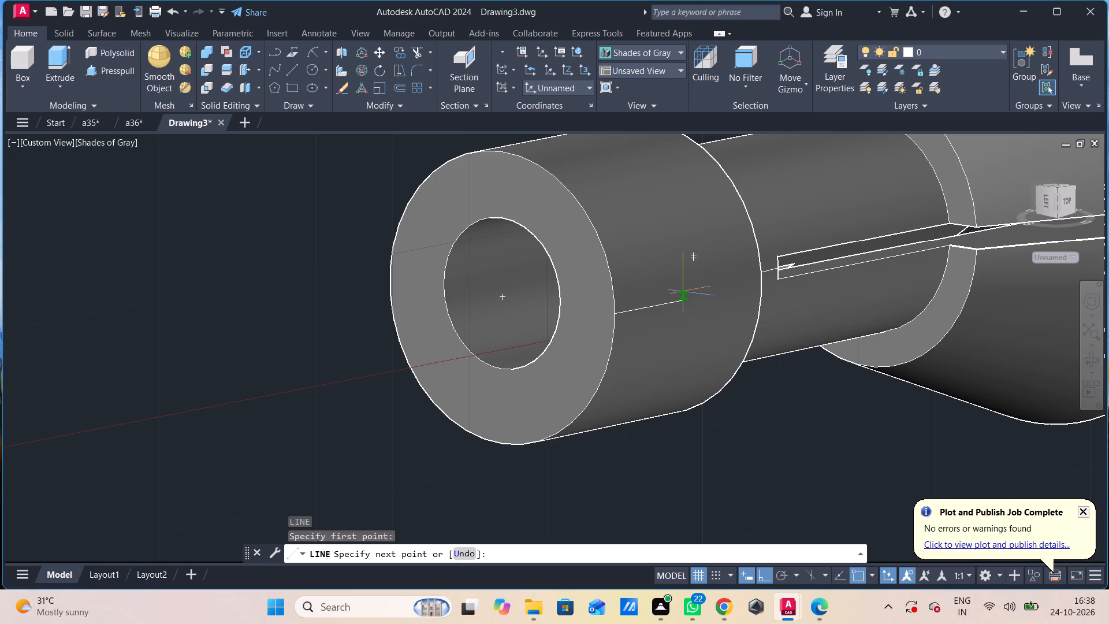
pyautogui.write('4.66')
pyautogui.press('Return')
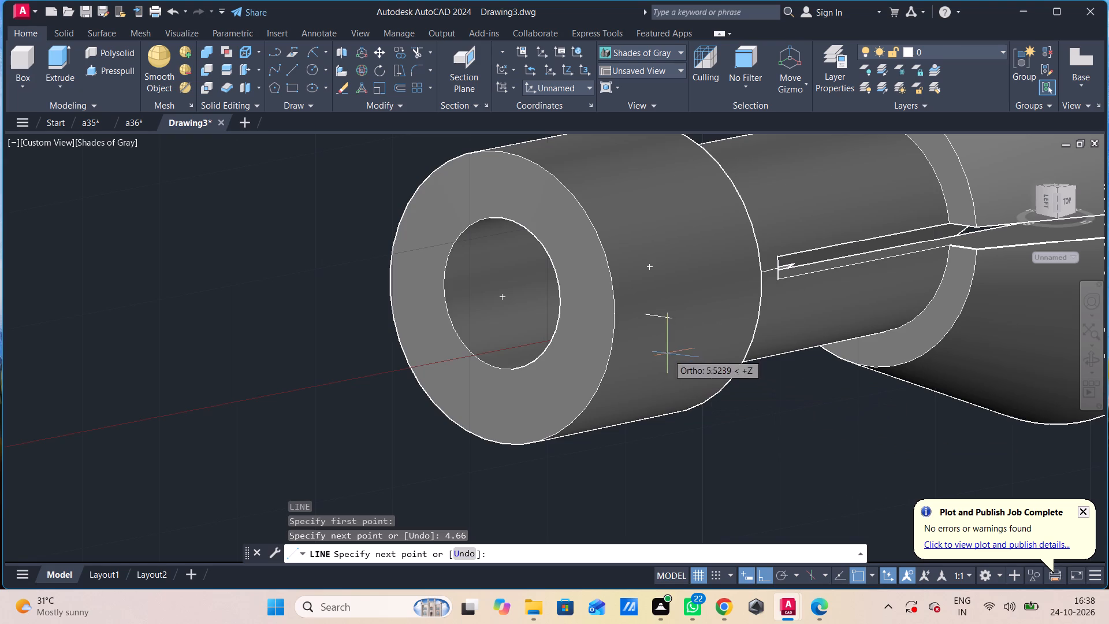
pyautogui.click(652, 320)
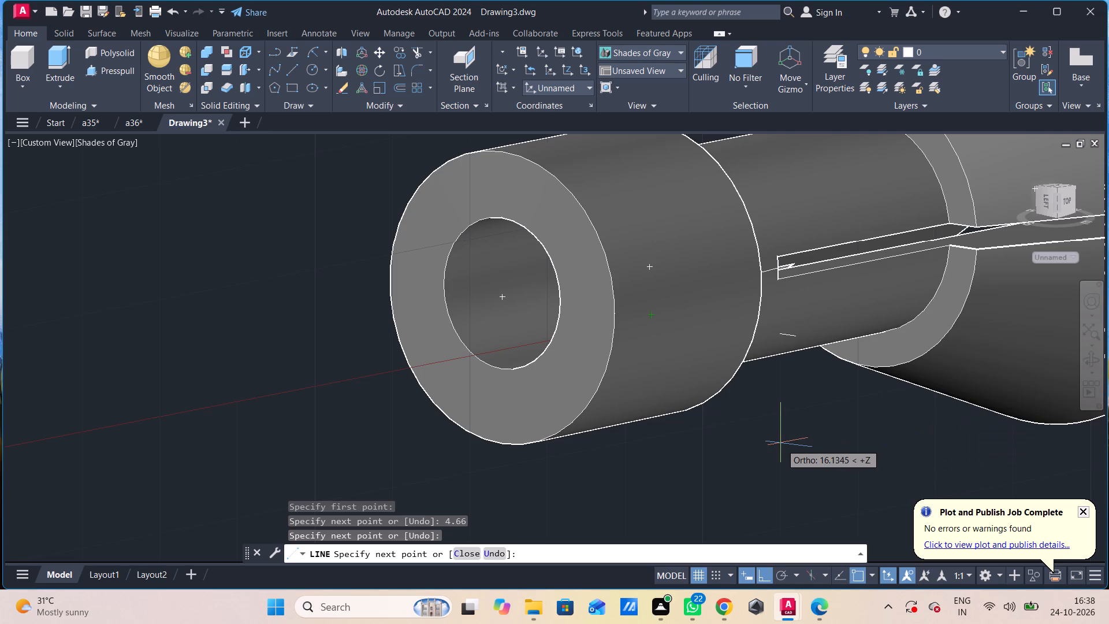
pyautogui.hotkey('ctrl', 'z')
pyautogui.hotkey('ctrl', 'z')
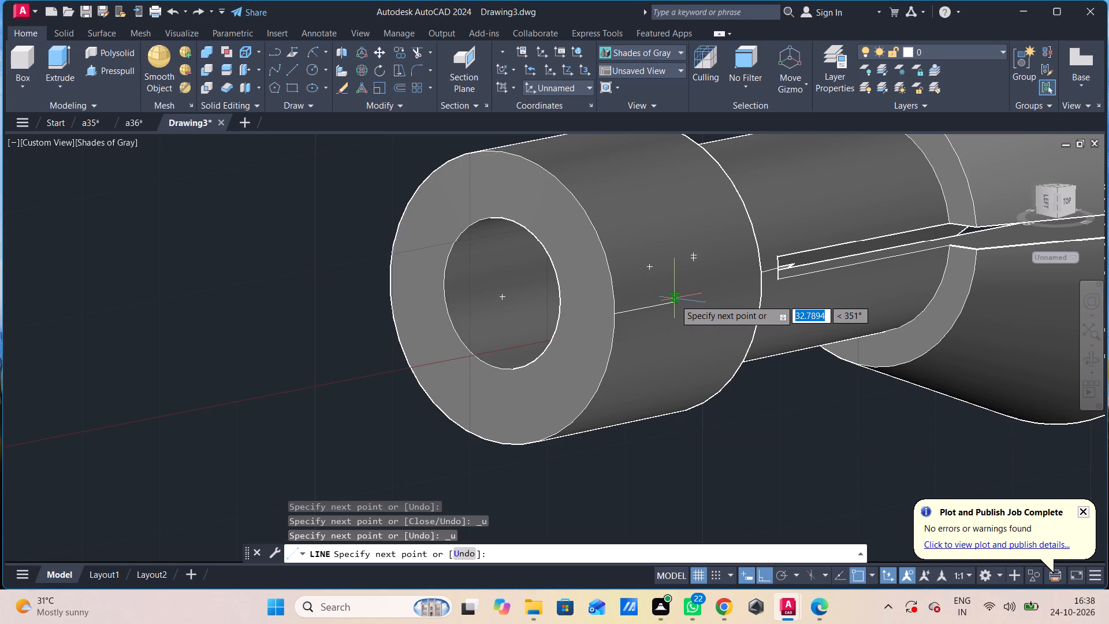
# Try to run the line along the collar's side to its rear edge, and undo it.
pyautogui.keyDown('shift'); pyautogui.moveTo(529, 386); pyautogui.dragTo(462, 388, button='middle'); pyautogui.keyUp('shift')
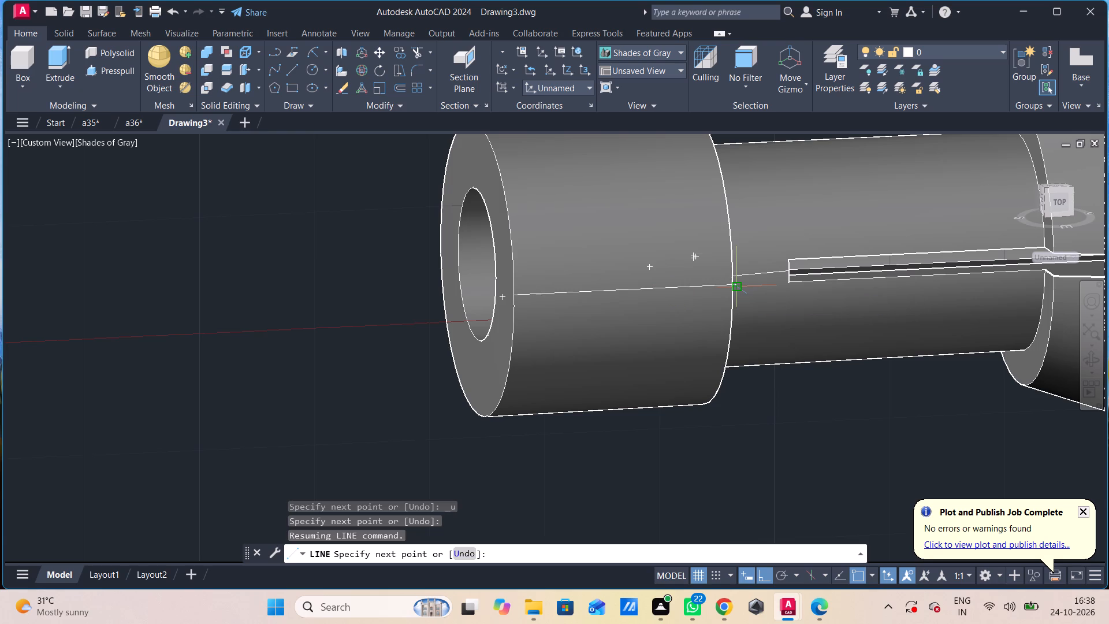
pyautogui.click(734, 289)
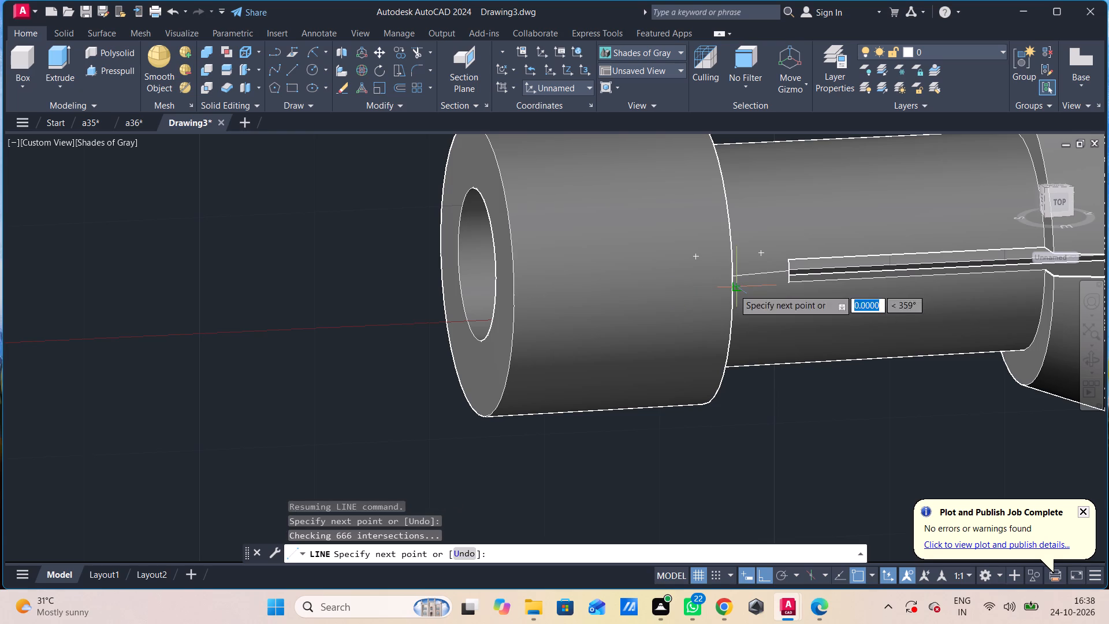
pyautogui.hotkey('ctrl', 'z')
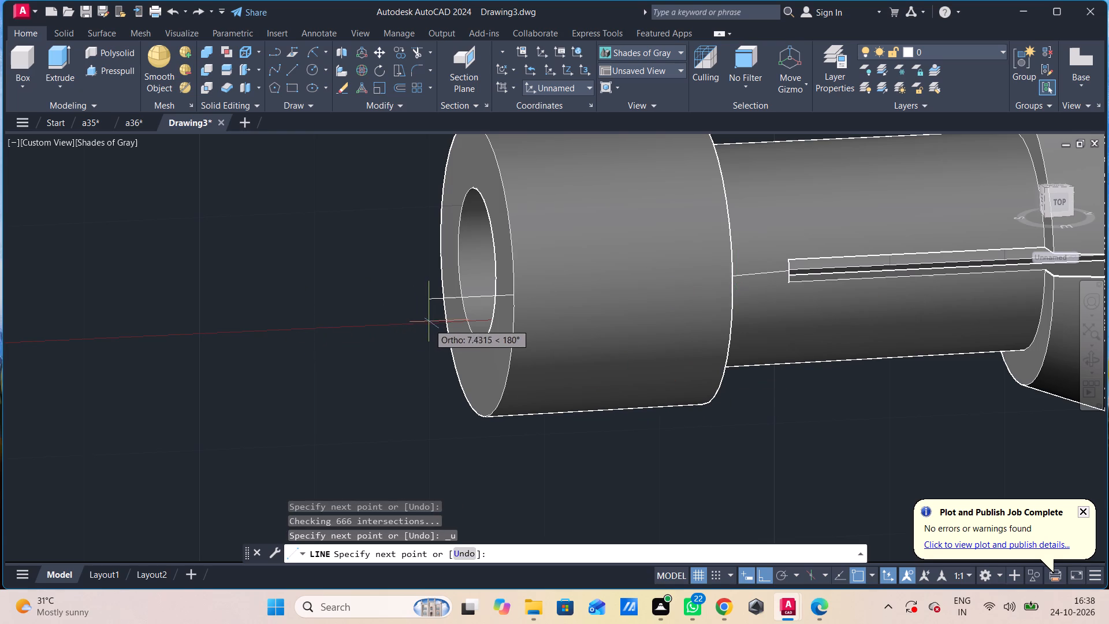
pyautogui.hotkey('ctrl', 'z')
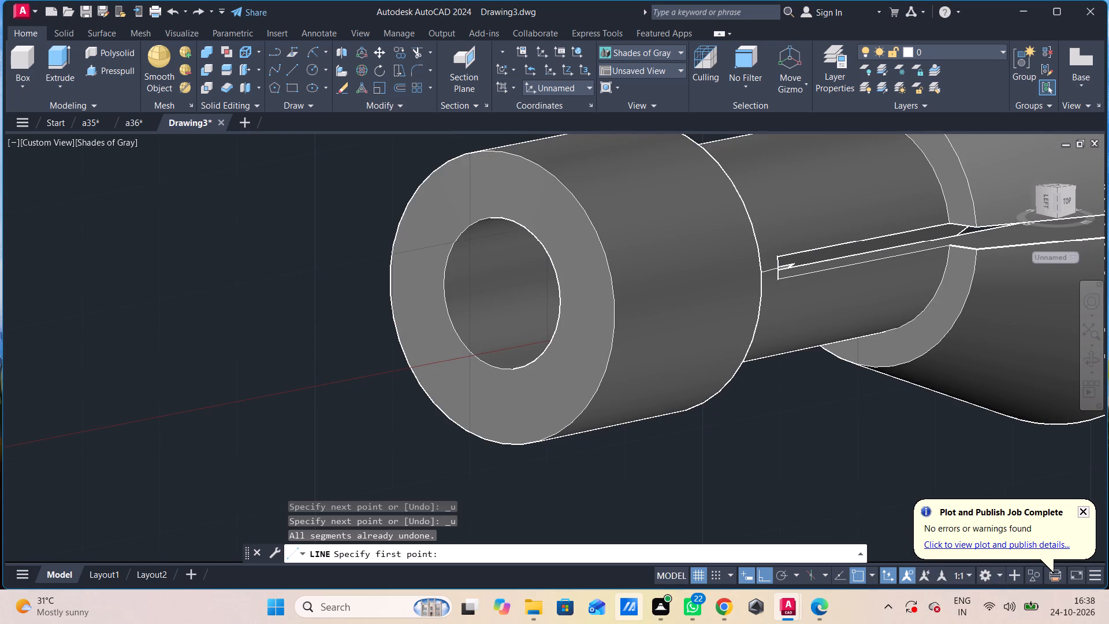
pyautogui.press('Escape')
# Move the rounded slot profile by the centre of its end arc onto the outer edge of the collar's front face, with ortho off.
pyautogui.scroll(-4, 1046, 521)
pyautogui.scroll(-2, 867, 411)
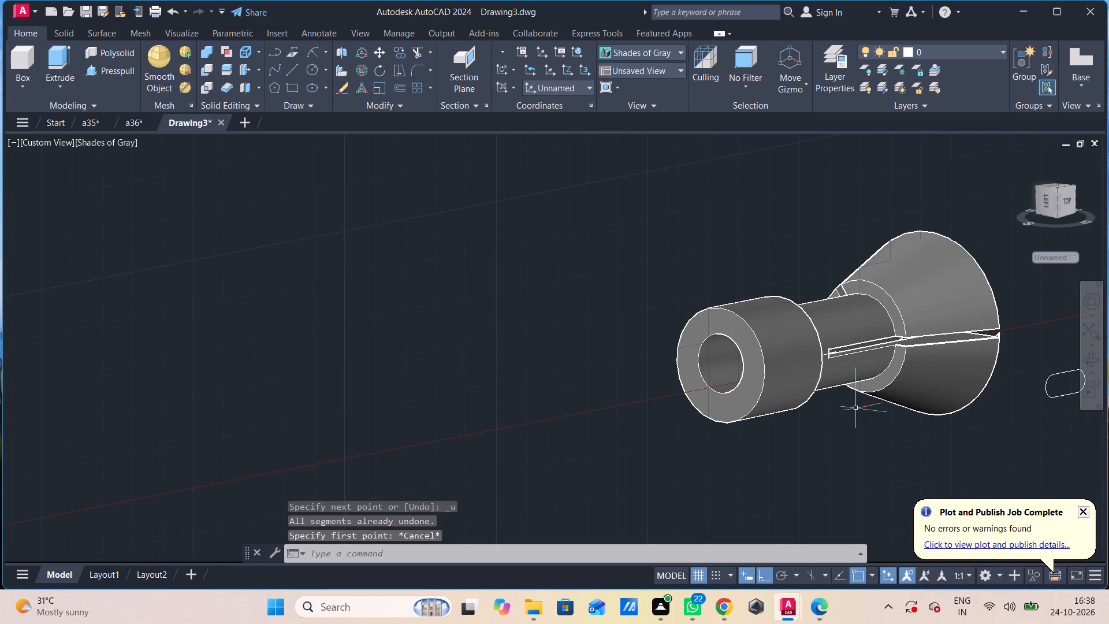
pyautogui.moveTo(1011, 395); pyautogui.dragTo(977, 398, button='middle')
pyautogui.click(1024, 388)
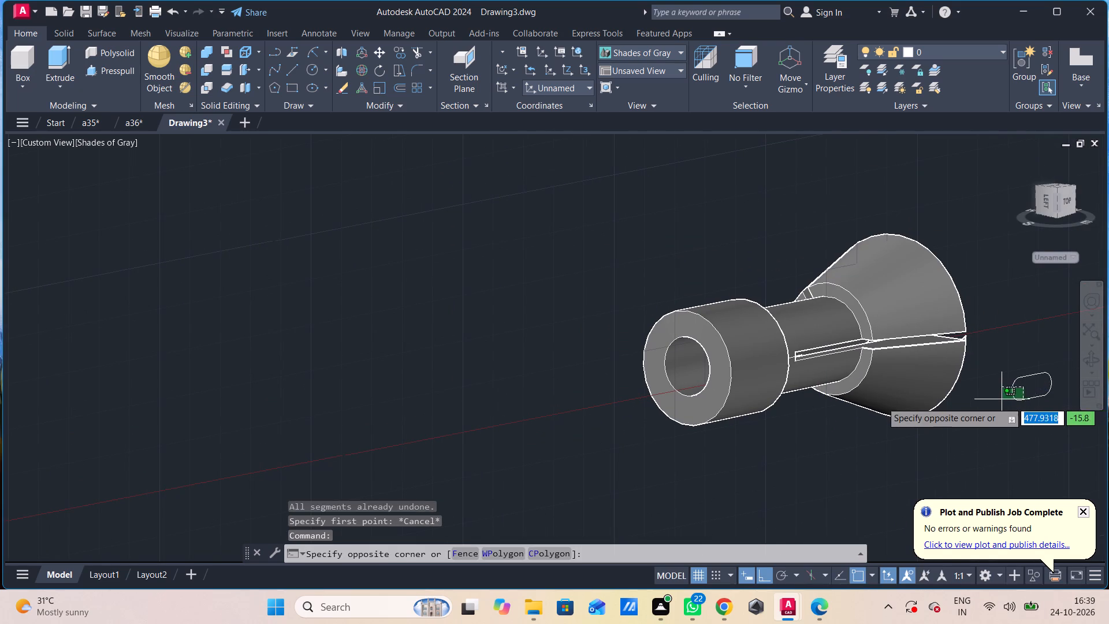
pyautogui.click(1002, 404)
pyautogui.press('m')
pyautogui.press('space')
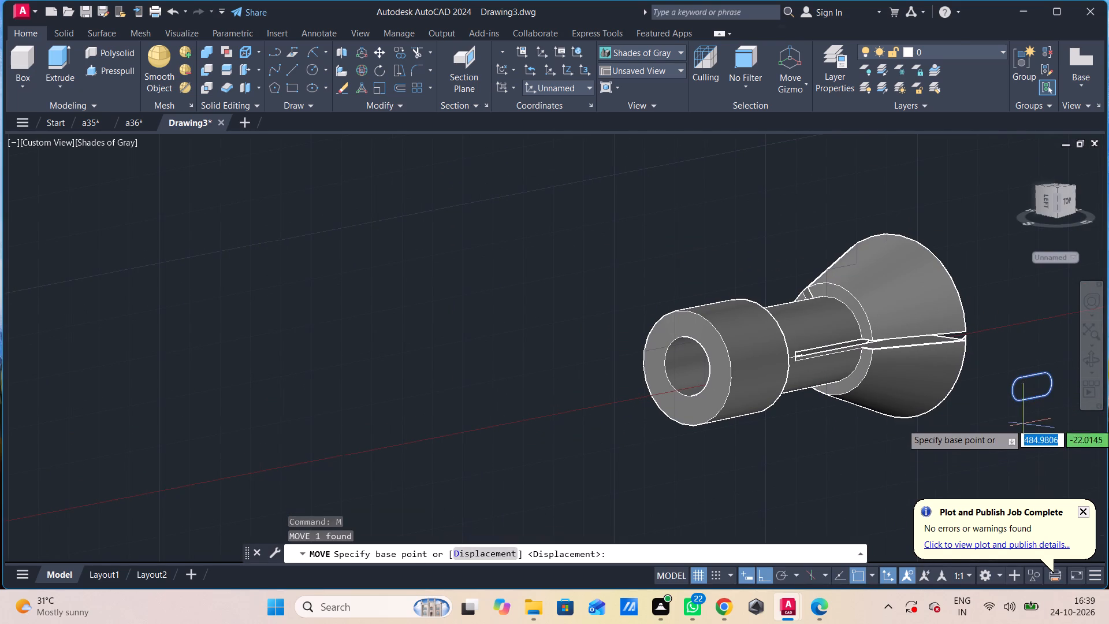
pyautogui.click(1019, 390)
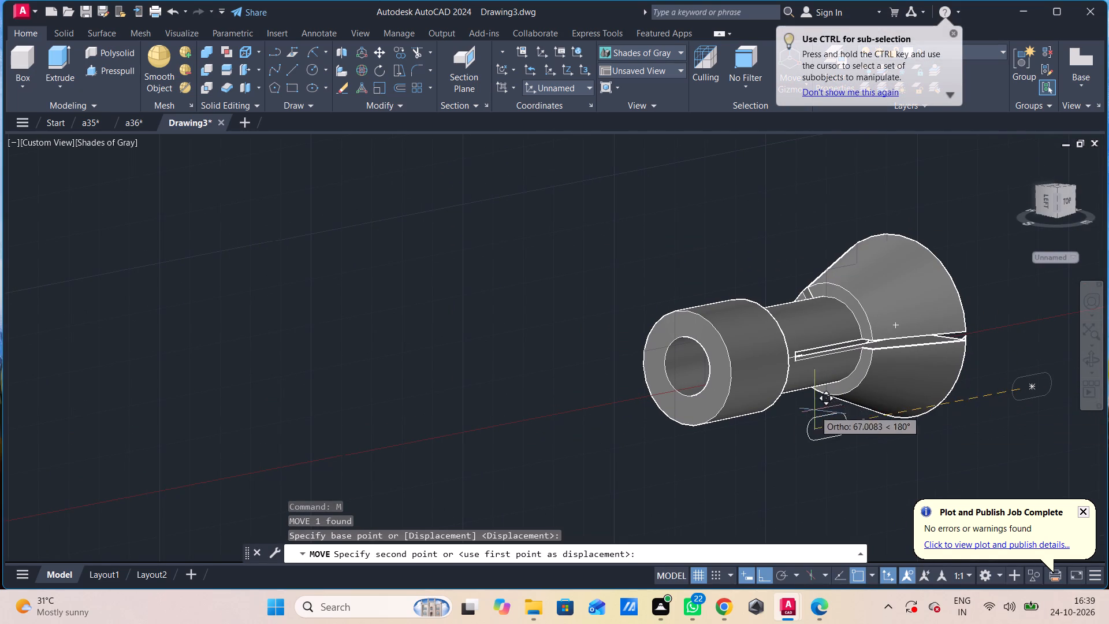
pyautogui.keyDown('shift'); pyautogui.moveTo(794, 392); pyautogui.dragTo(717, 374, button='middle'); pyautogui.keyUp('shift')
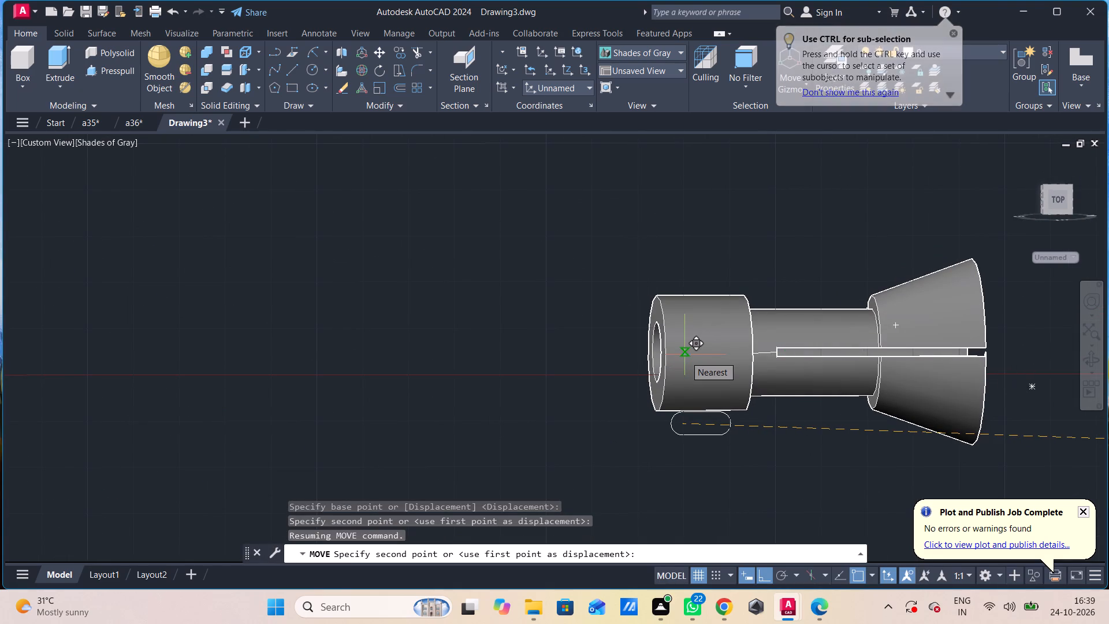
pyautogui.press('F8')
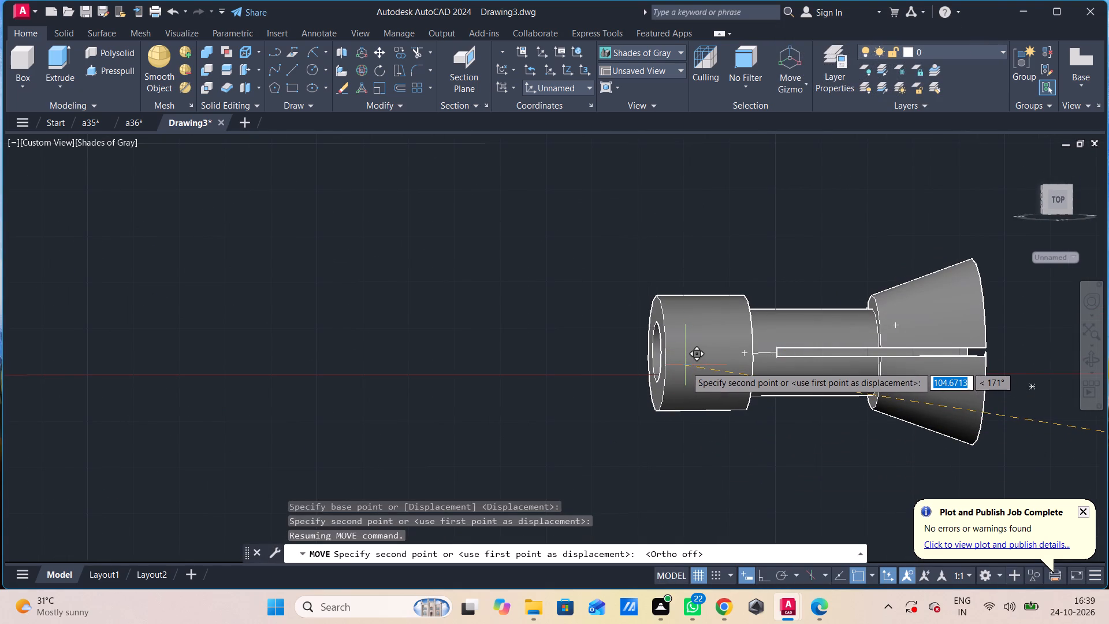
pyautogui.keyDown('shift'); pyautogui.moveTo(686, 366); pyautogui.dragTo(842, 396, button='middle'); pyautogui.keyUp('shift')
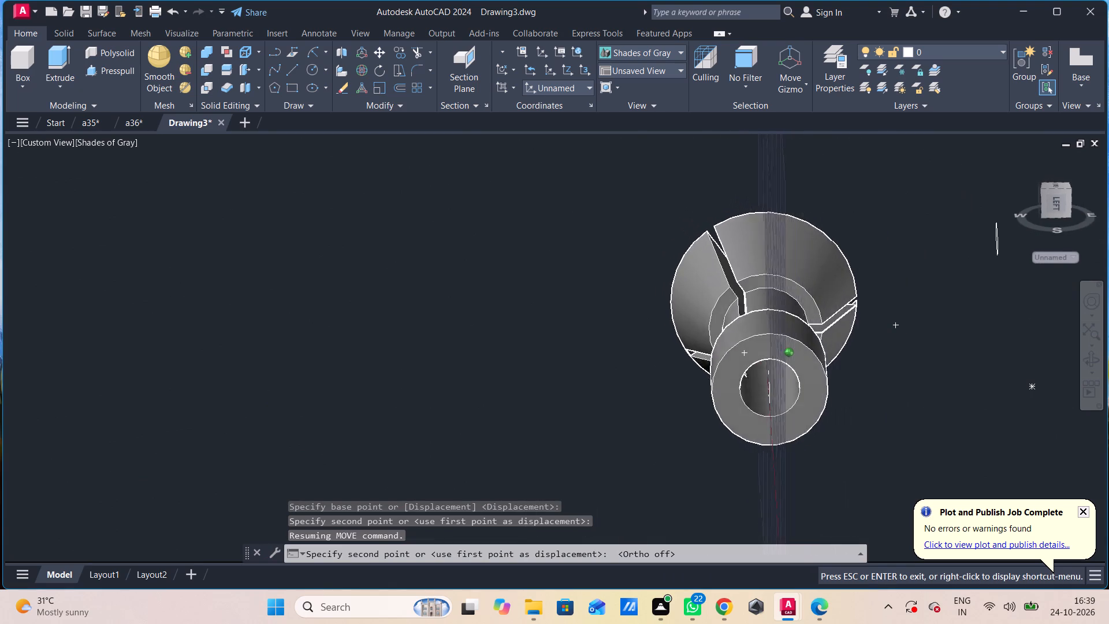
pyautogui.keyDown('shift'); pyautogui.moveTo(842, 396); pyautogui.dragTo(810, 370, button='middle'); pyautogui.keyUp('shift')
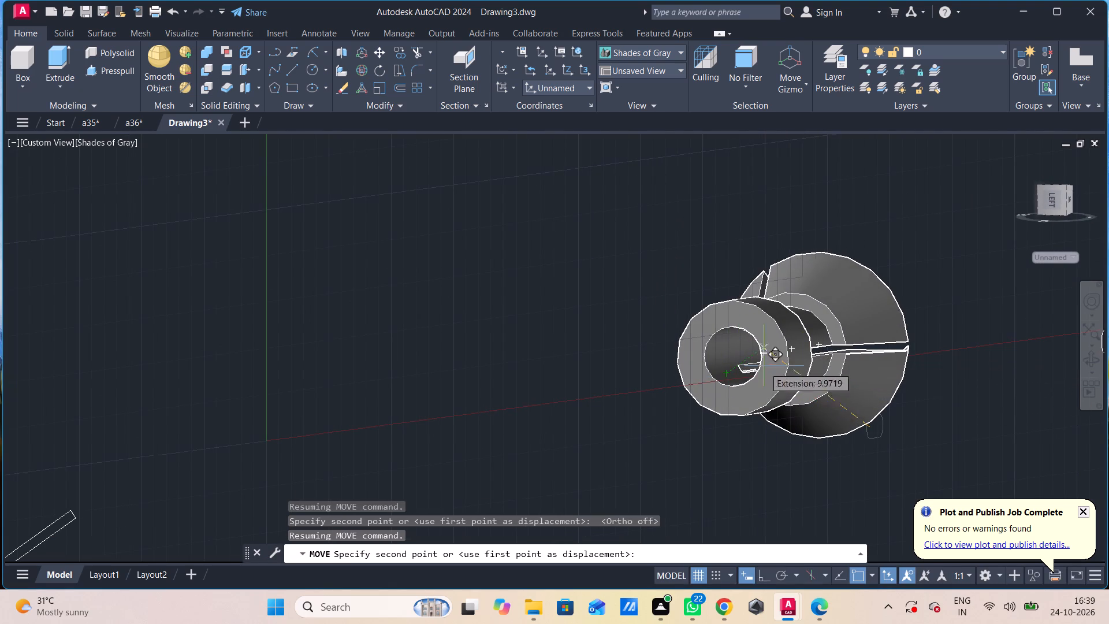
pyautogui.keyDown('shift'); pyautogui.moveTo(790, 366); pyautogui.dragTo(776, 378, button='middle'); pyautogui.keyUp('shift')
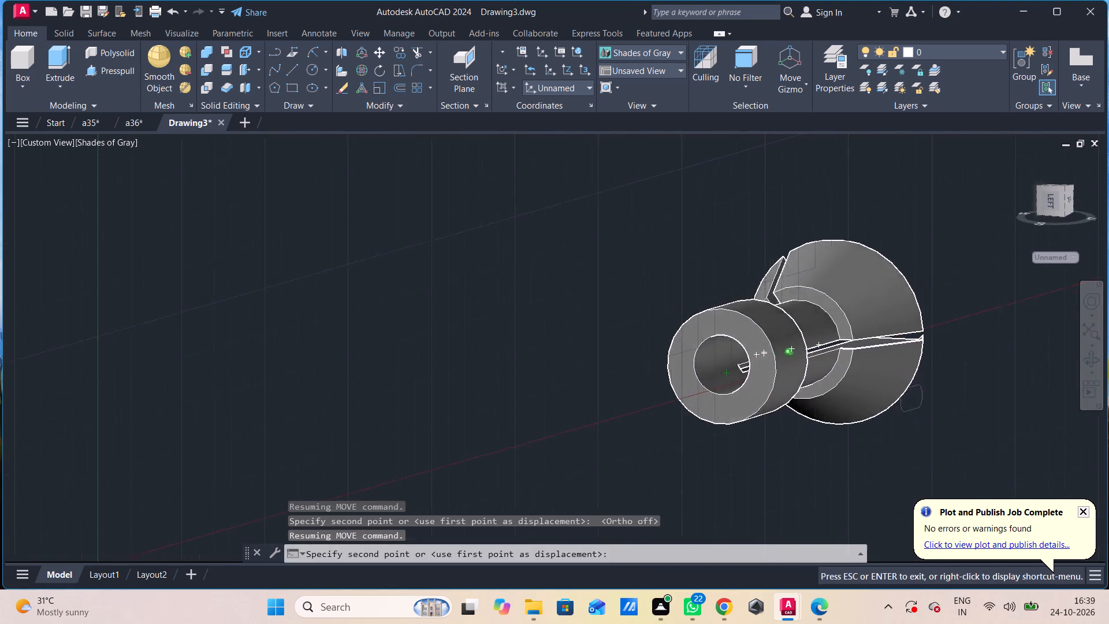
pyautogui.keyDown('shift'); pyautogui.moveTo(776, 378); pyautogui.dragTo(673, 369, button='middle'); pyautogui.keyUp('shift')
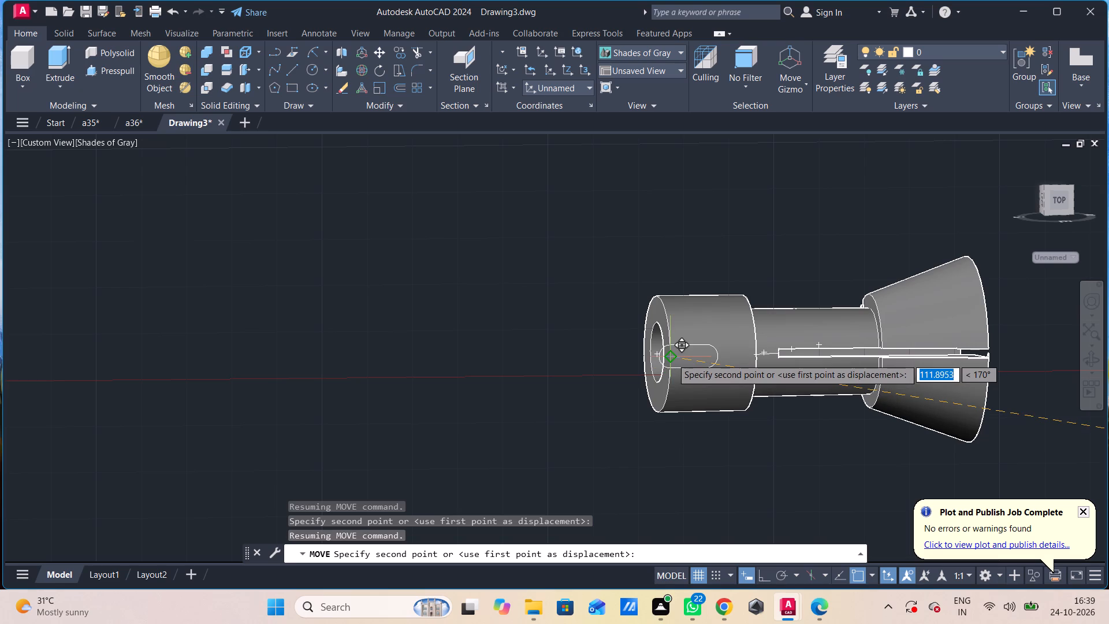
pyautogui.click(672, 358)
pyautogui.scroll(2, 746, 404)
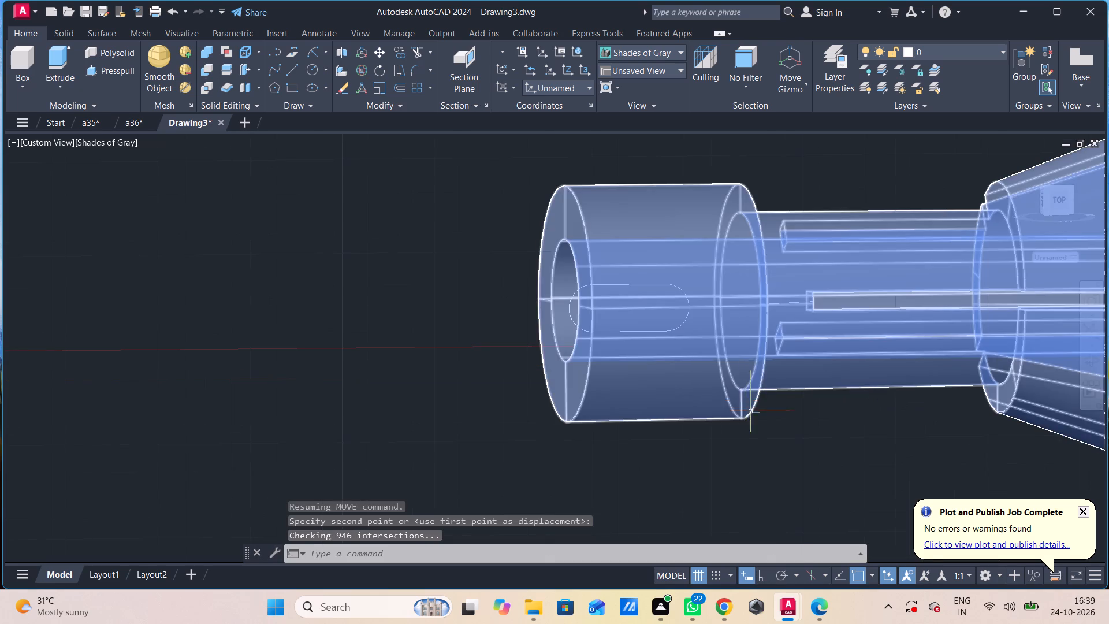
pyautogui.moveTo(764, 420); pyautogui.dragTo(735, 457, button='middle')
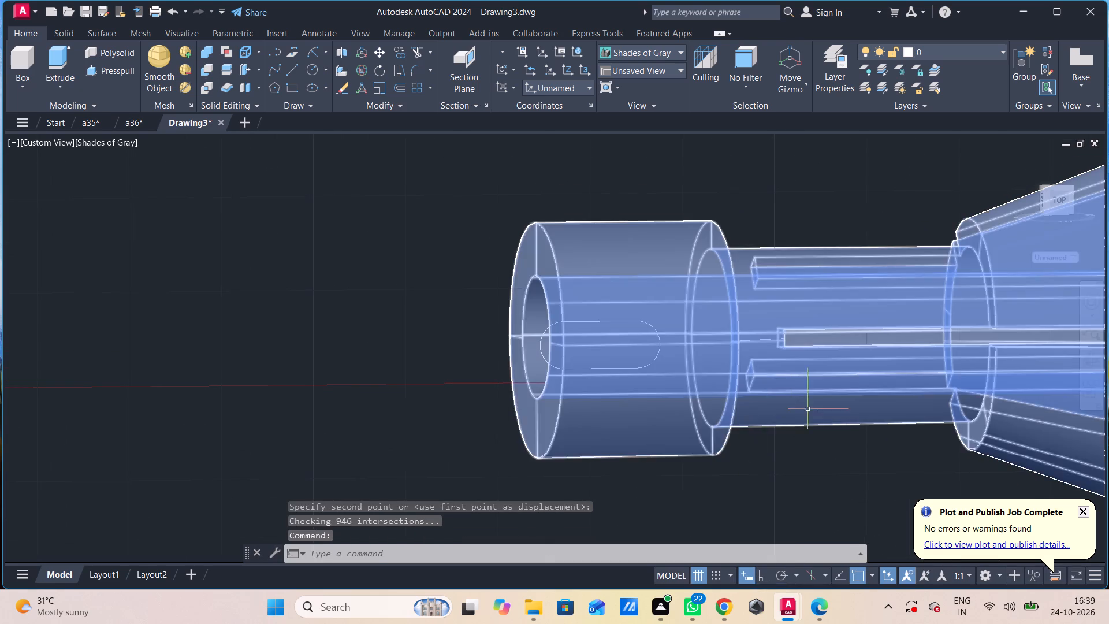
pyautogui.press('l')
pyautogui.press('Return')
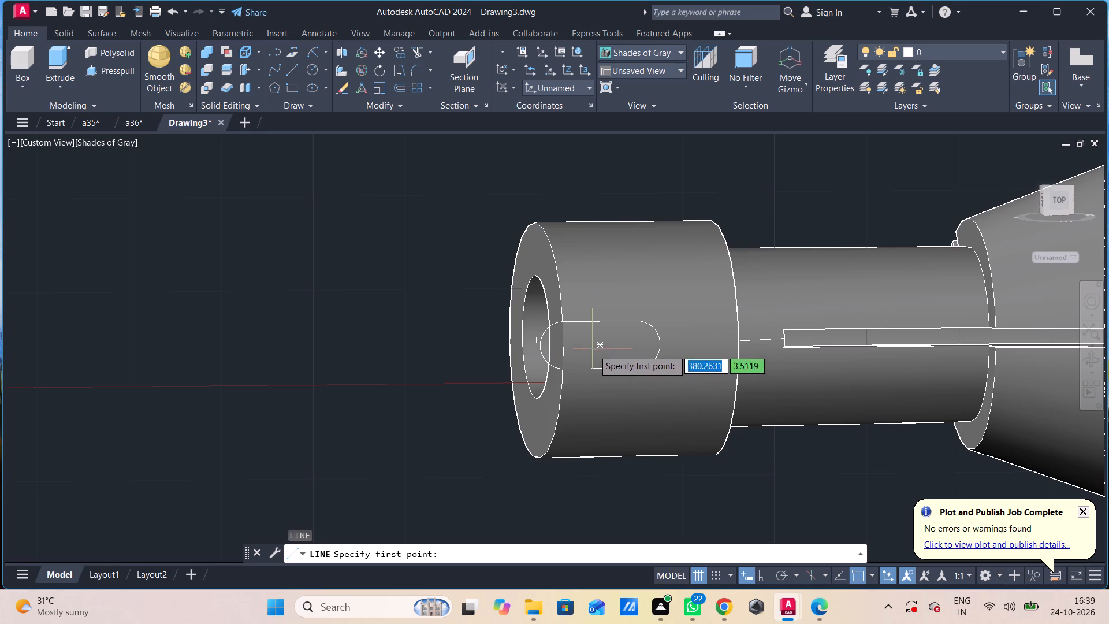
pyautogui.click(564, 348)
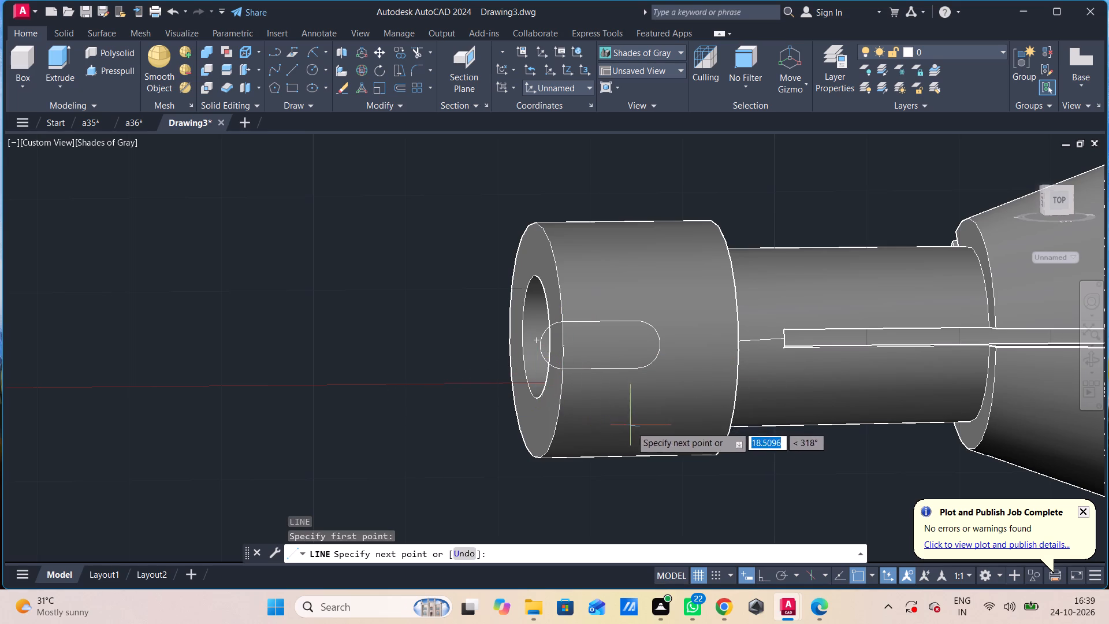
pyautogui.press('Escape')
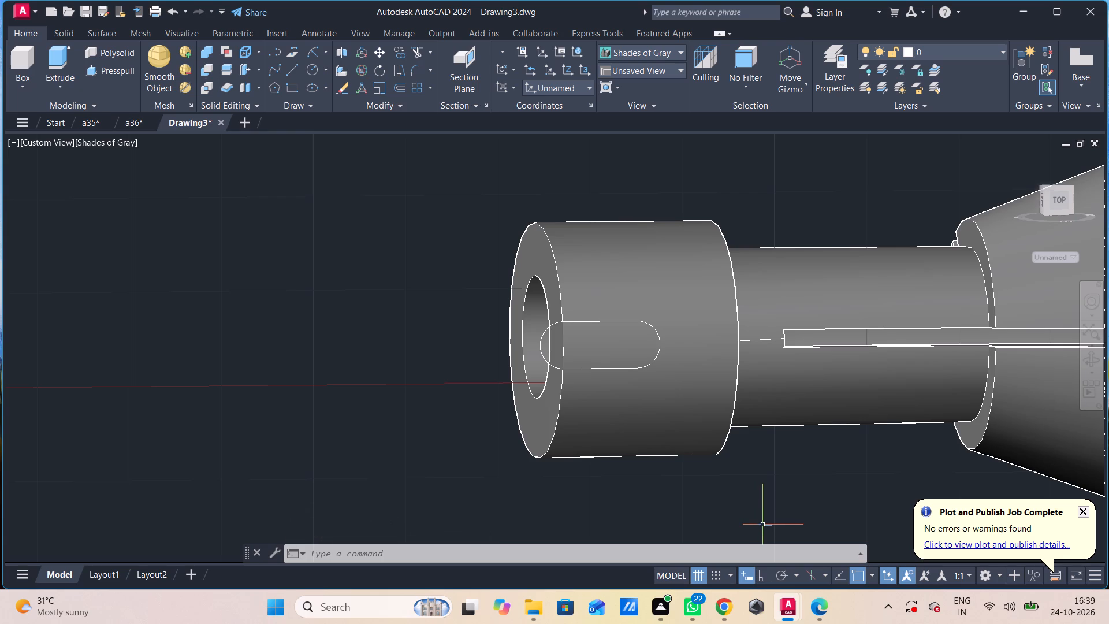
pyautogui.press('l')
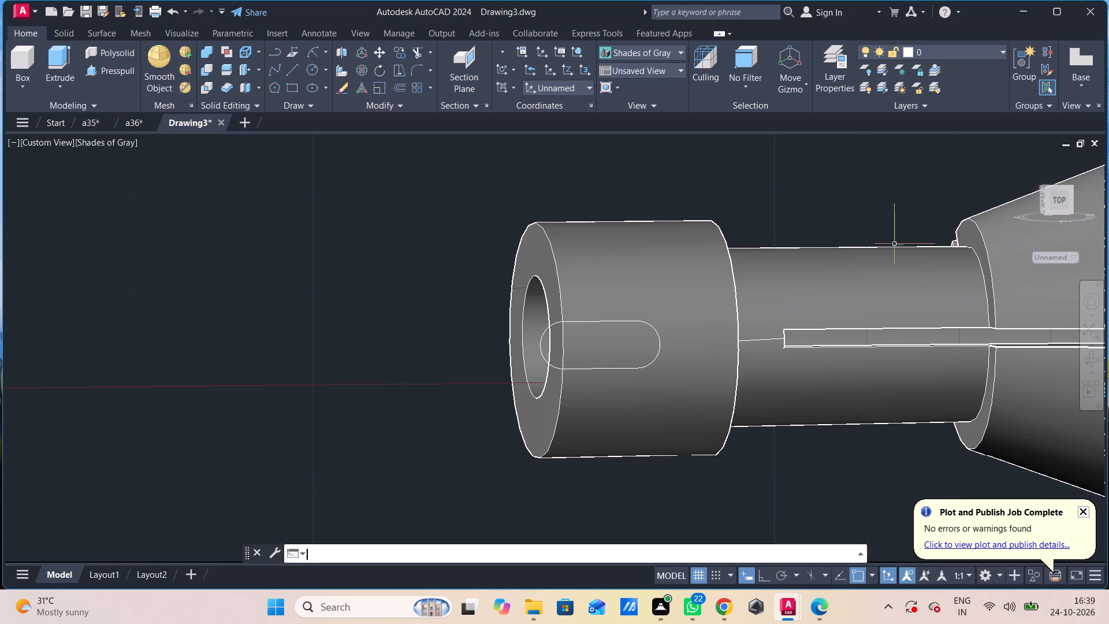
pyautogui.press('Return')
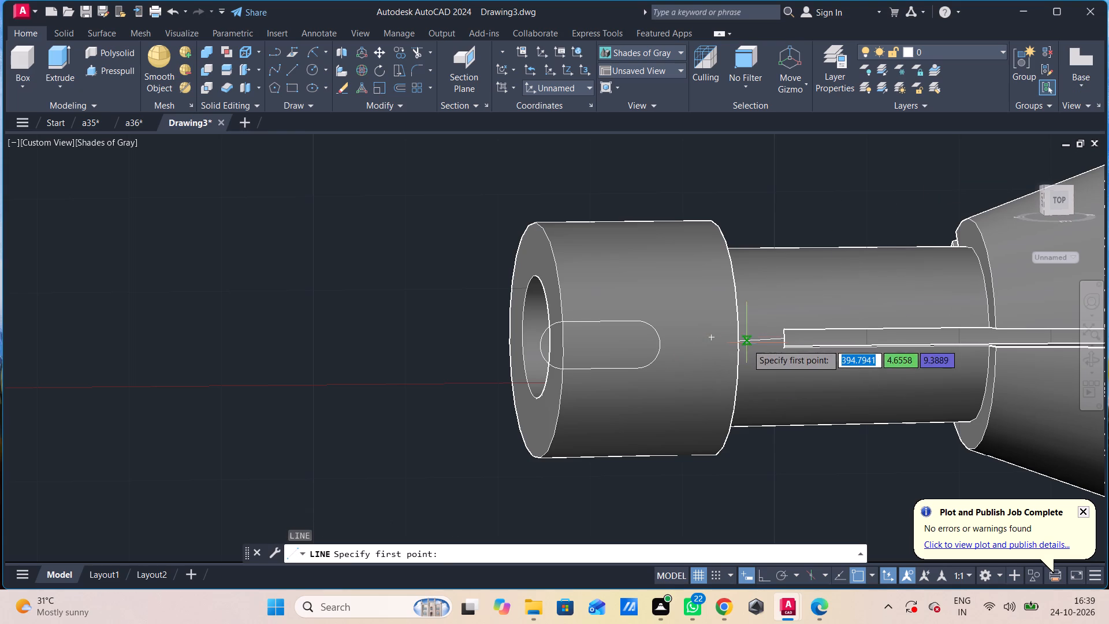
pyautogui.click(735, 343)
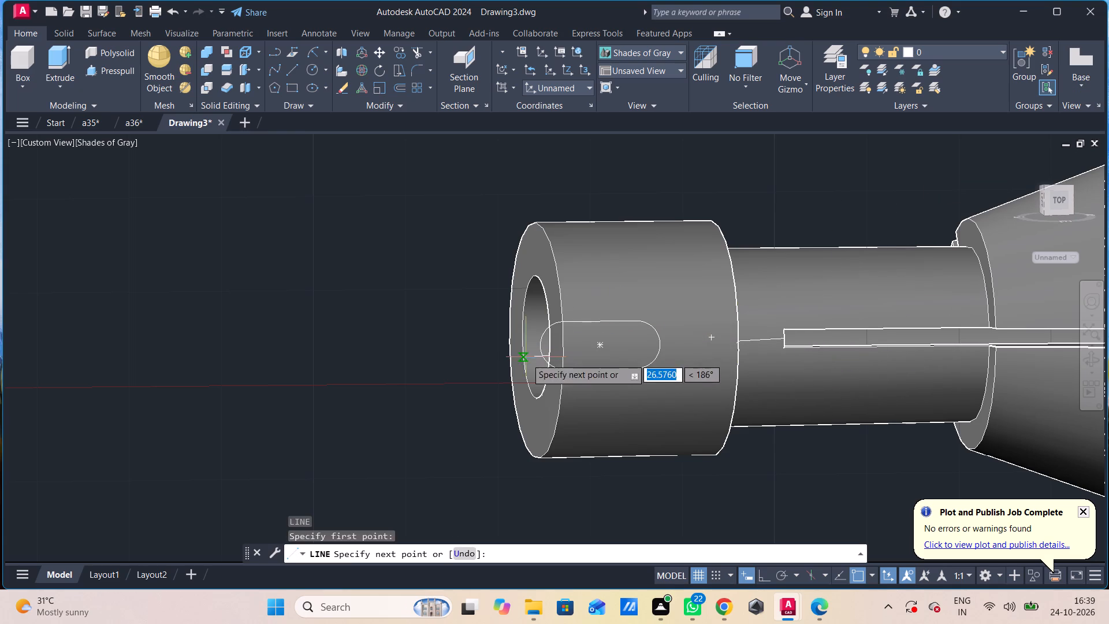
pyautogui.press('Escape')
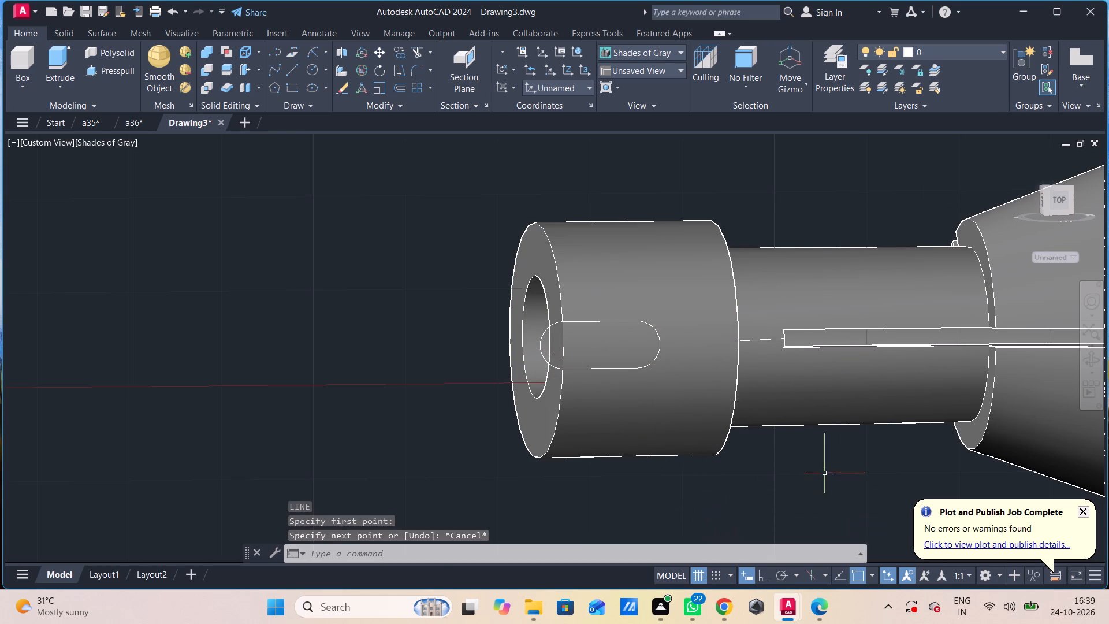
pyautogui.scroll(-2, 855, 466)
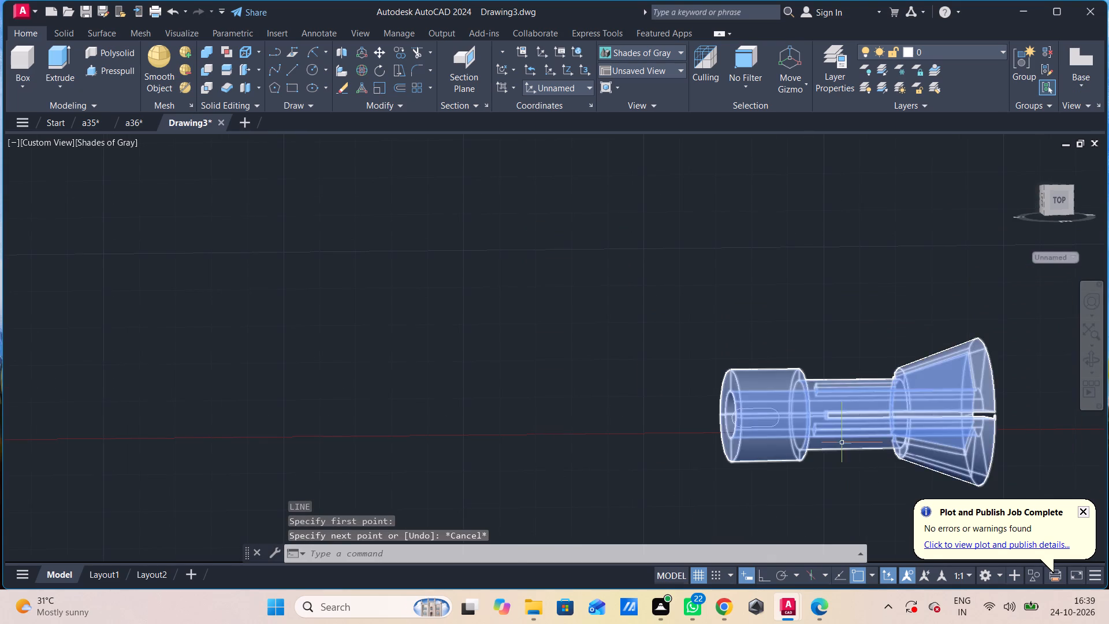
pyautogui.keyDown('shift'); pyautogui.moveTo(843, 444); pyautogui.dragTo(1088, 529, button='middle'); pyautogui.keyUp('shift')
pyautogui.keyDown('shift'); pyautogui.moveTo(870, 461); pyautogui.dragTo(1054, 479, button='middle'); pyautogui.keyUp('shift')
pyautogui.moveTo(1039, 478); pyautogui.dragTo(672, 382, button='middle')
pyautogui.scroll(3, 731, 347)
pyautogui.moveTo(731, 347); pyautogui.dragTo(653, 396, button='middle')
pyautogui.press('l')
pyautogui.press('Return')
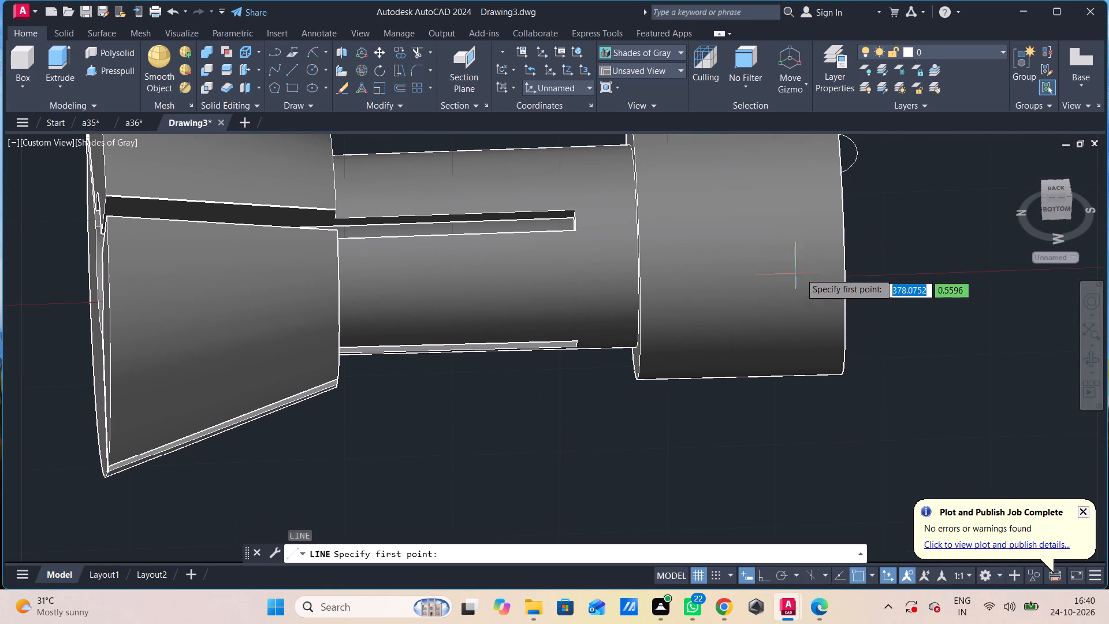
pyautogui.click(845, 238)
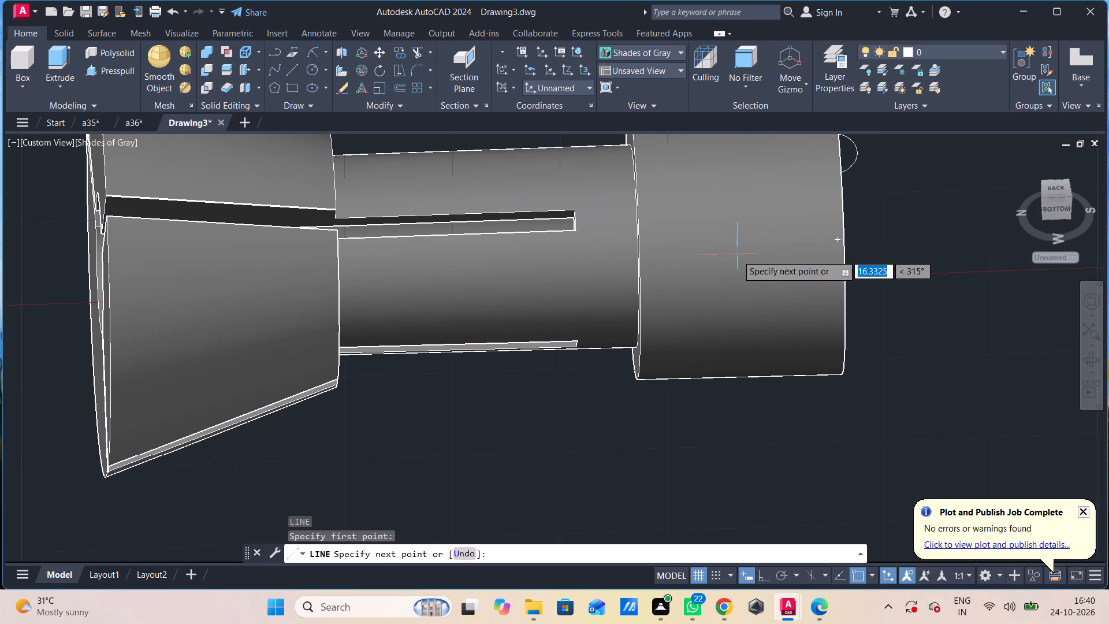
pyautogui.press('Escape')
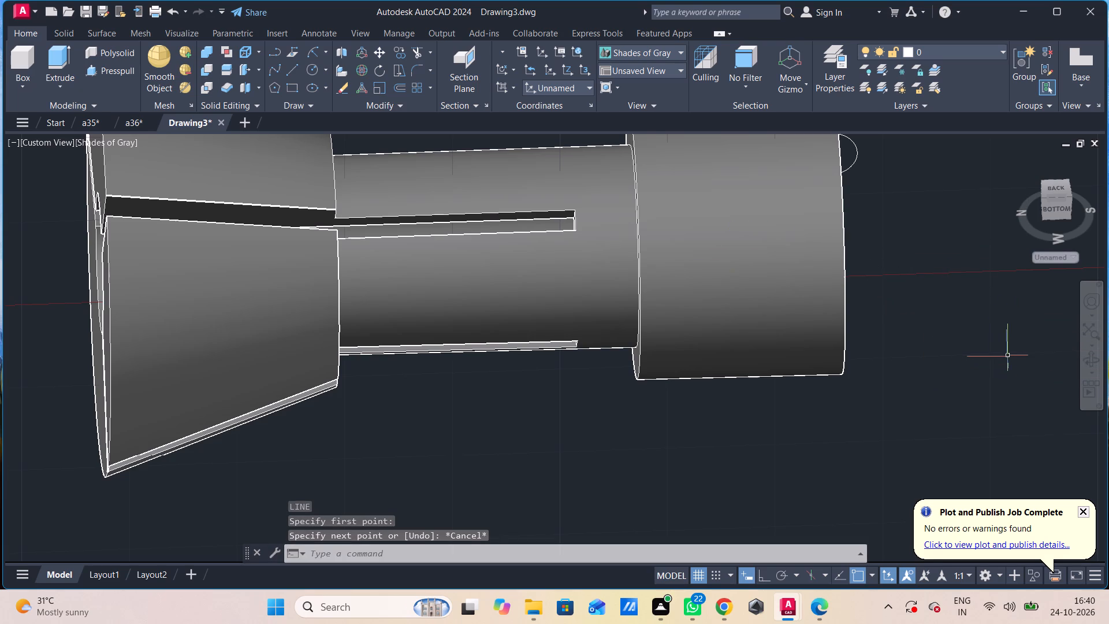
# Draw a radial line about 6 long on the collar's front face from the bore edge to the outer edge near the slot profile.
pyautogui.keyDown('shift'); pyautogui.moveTo(1008, 356); pyautogui.dragTo(908, 376, button='middle'); pyautogui.keyUp('shift')
pyautogui.keyDown('shift'); pyautogui.moveTo(881, 354); pyautogui.dragTo(810, 291, button='middle'); pyautogui.keyUp('shift')
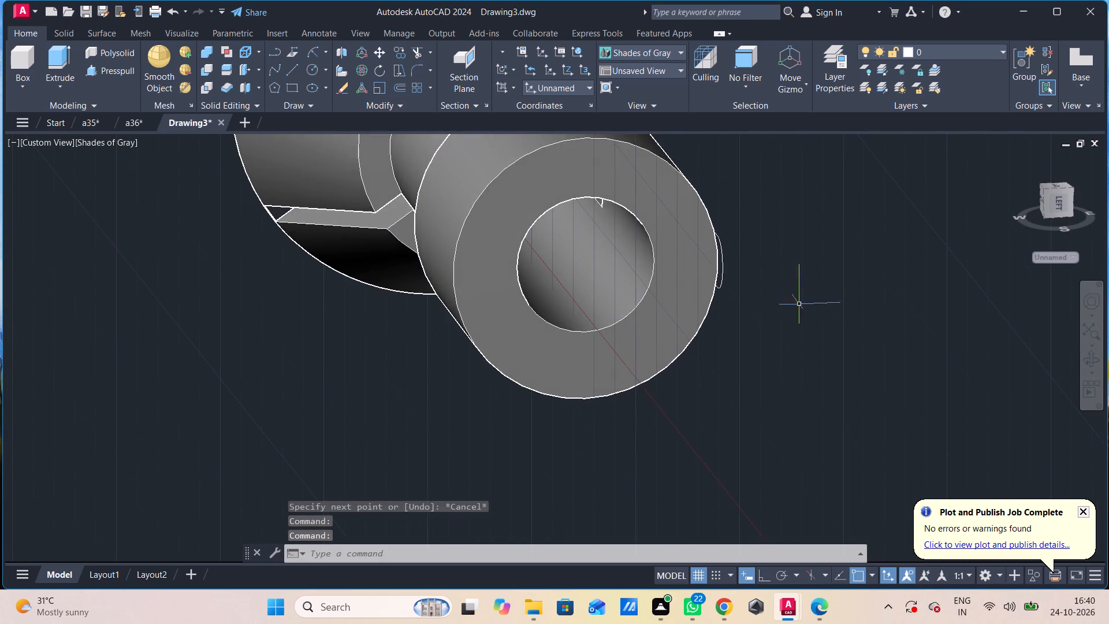
pyautogui.press('l')
pyautogui.press('Return')
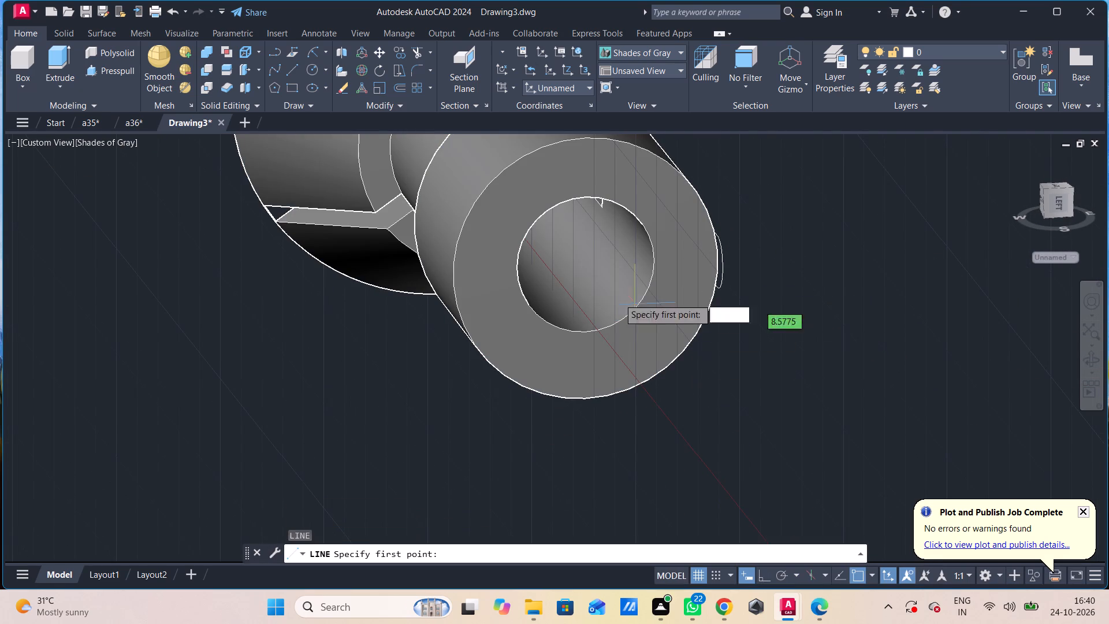
pyautogui.click(653, 266)
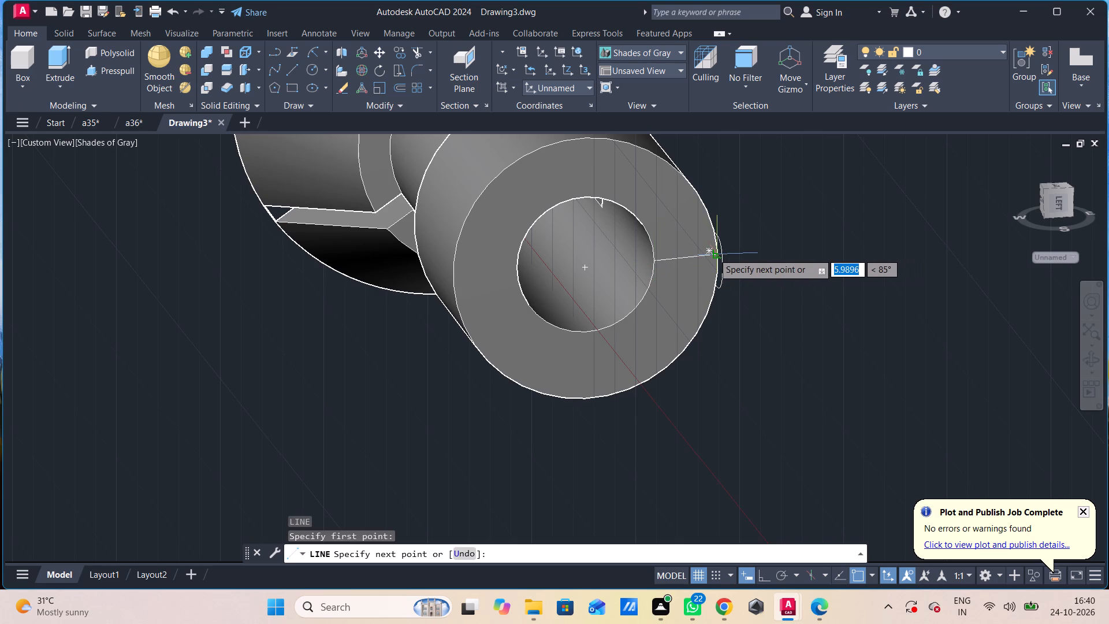
pyautogui.click(714, 254)
pyautogui.keyDown('shift'); pyautogui.moveTo(714, 257); pyautogui.dragTo(617, 263, button='middle'); pyautogui.keyUp('shift')
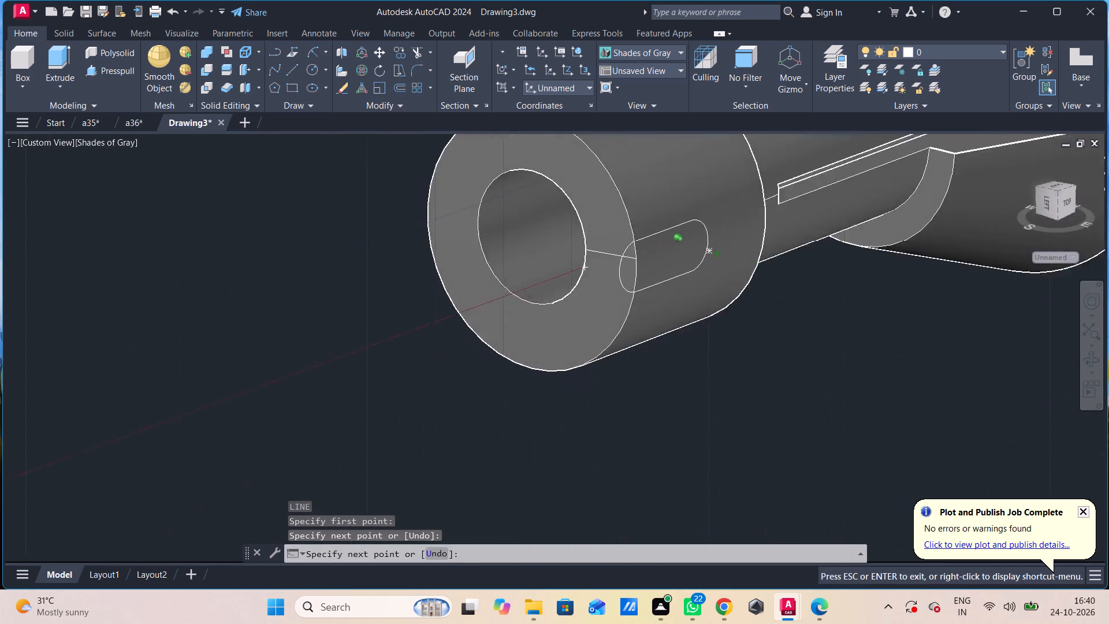
pyautogui.keyDown('shift'); pyautogui.moveTo(617, 263); pyautogui.dragTo(578, 259, button='middle'); pyautogui.keyUp('shift')
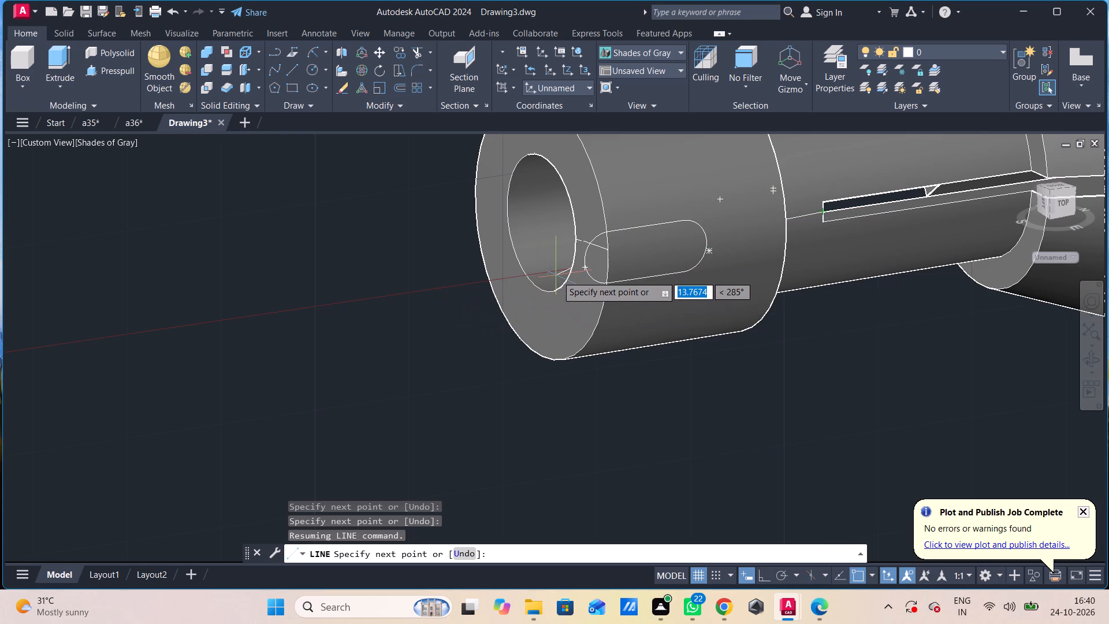
pyautogui.press('Escape')
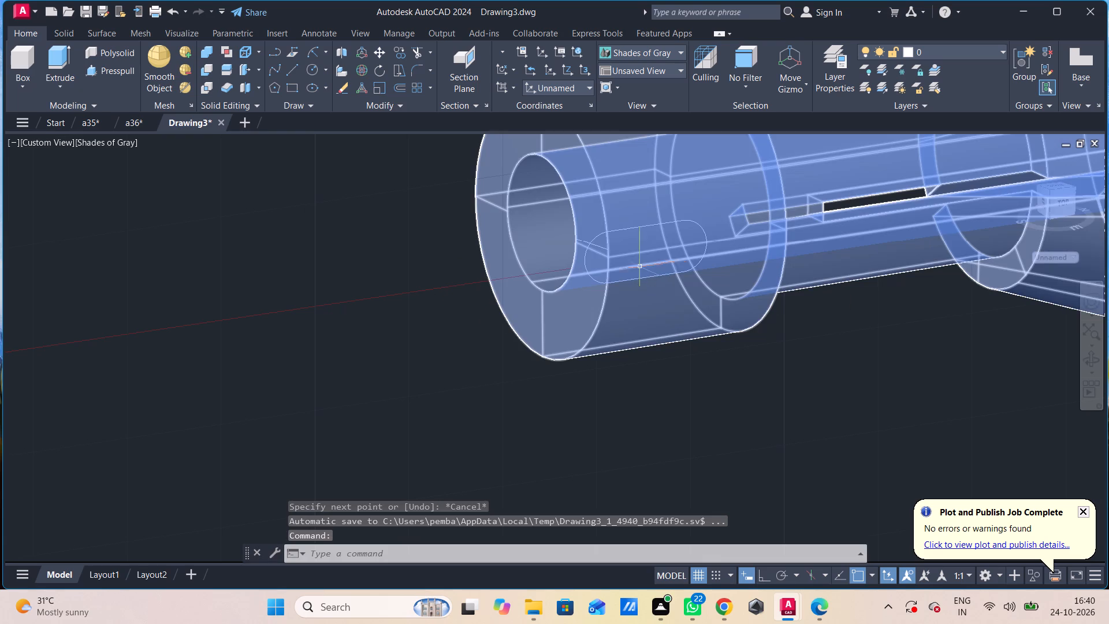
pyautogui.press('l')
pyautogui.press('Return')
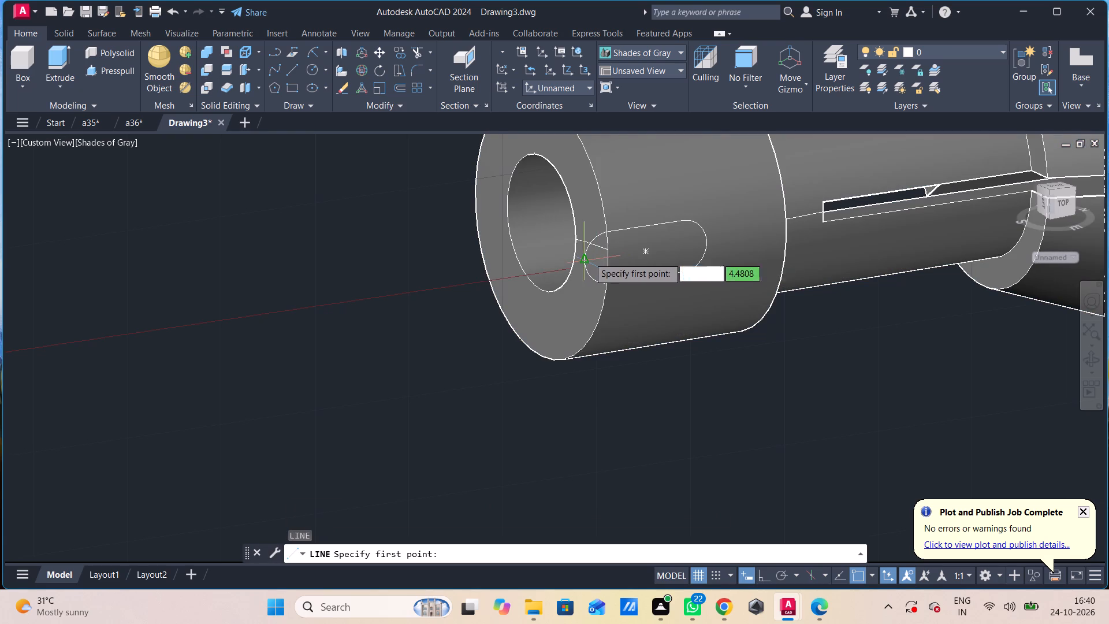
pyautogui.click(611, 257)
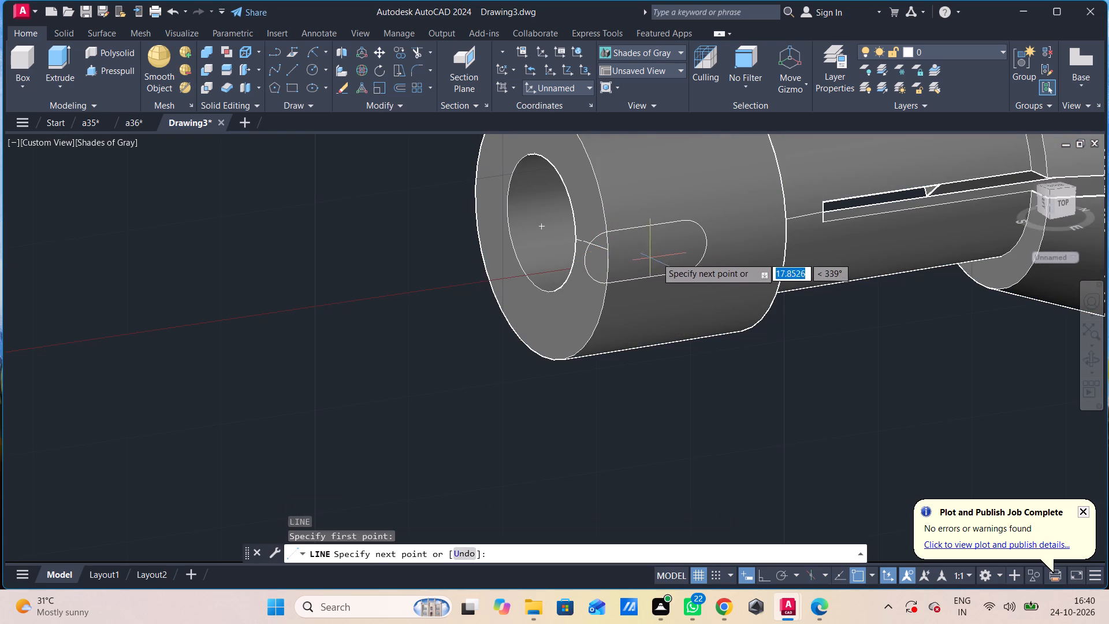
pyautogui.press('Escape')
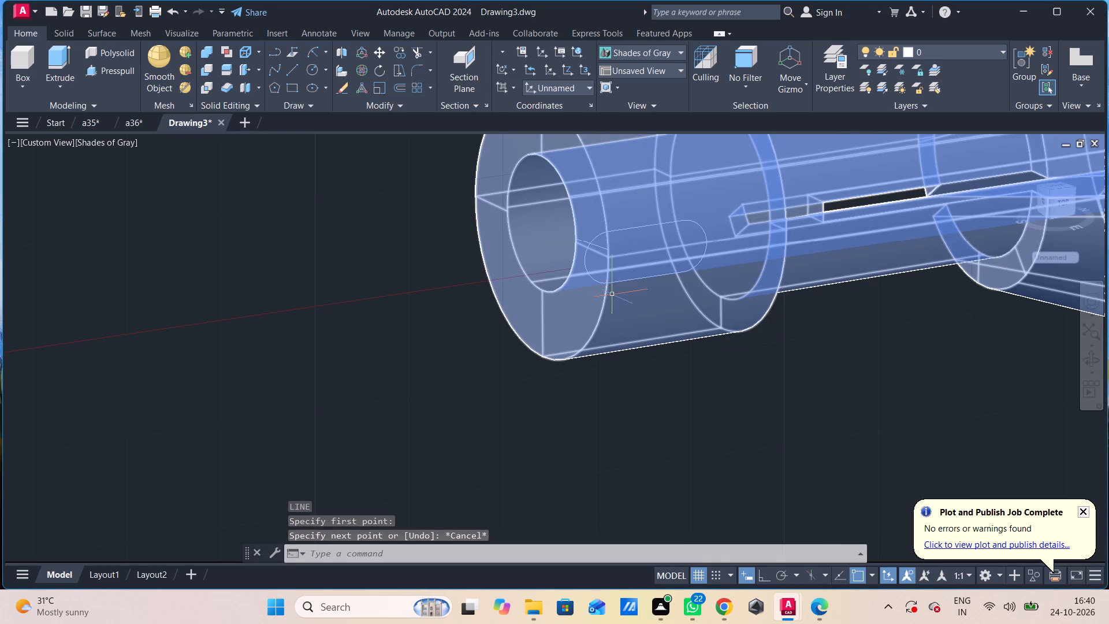
# Redefine the UCS by three points, with its origin on the slot profile's upper straight edge and the X axis along the collar.
pyautogui.scroll(-1, 612, 295)
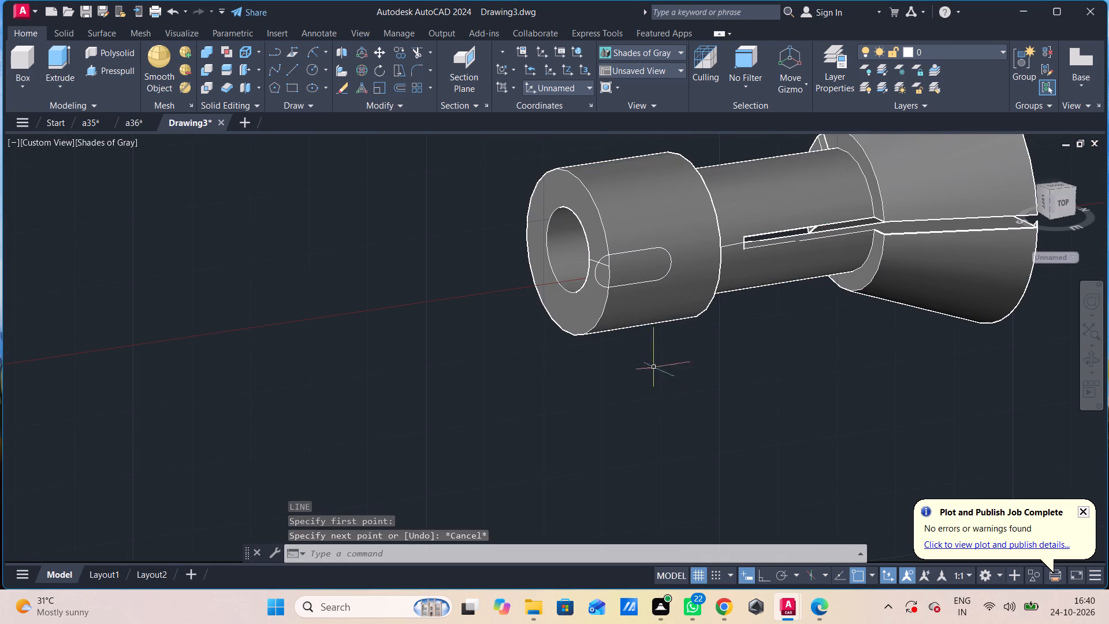
pyautogui.click(689, 283)
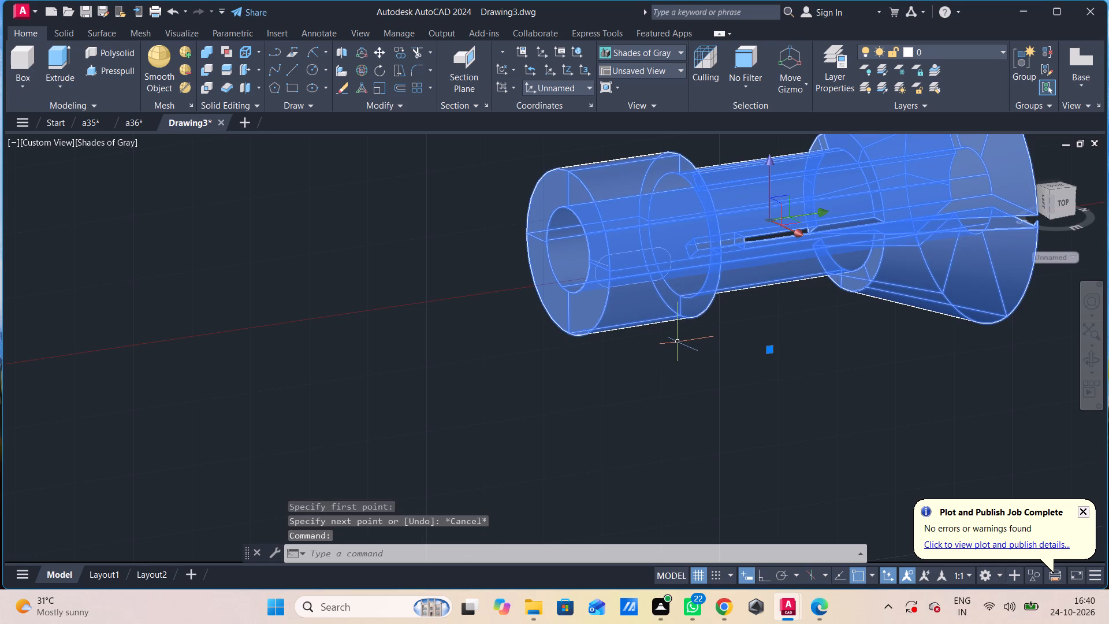
pyautogui.press('u')
pyautogui.write('cs')
pyautogui.press('space')
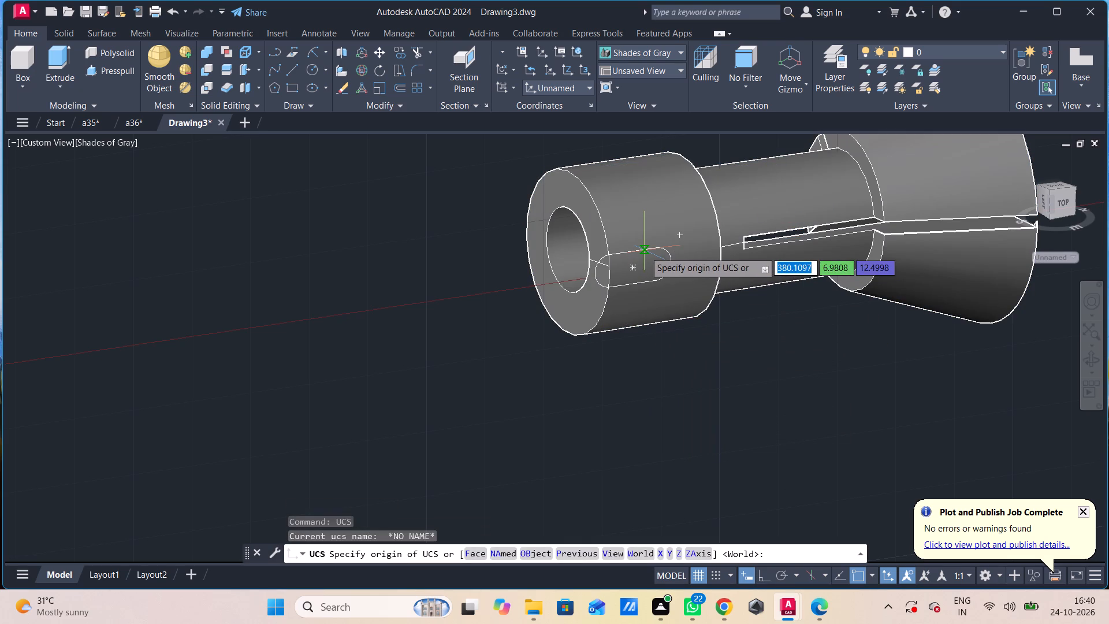
pyautogui.click(645, 251)
pyautogui.click(695, 240)
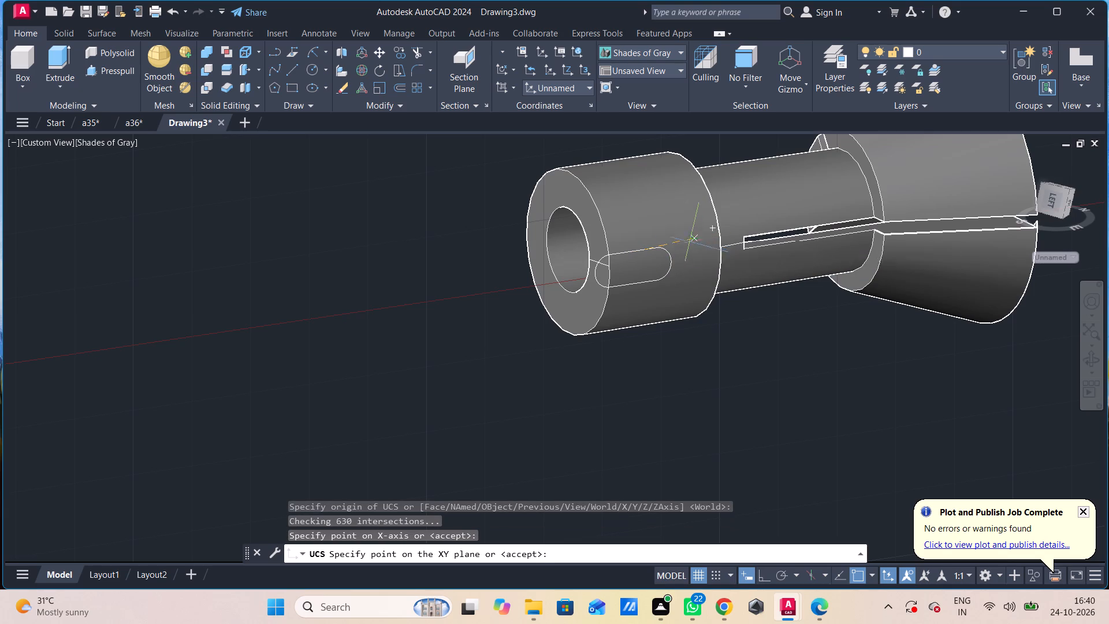
pyautogui.click(646, 203)
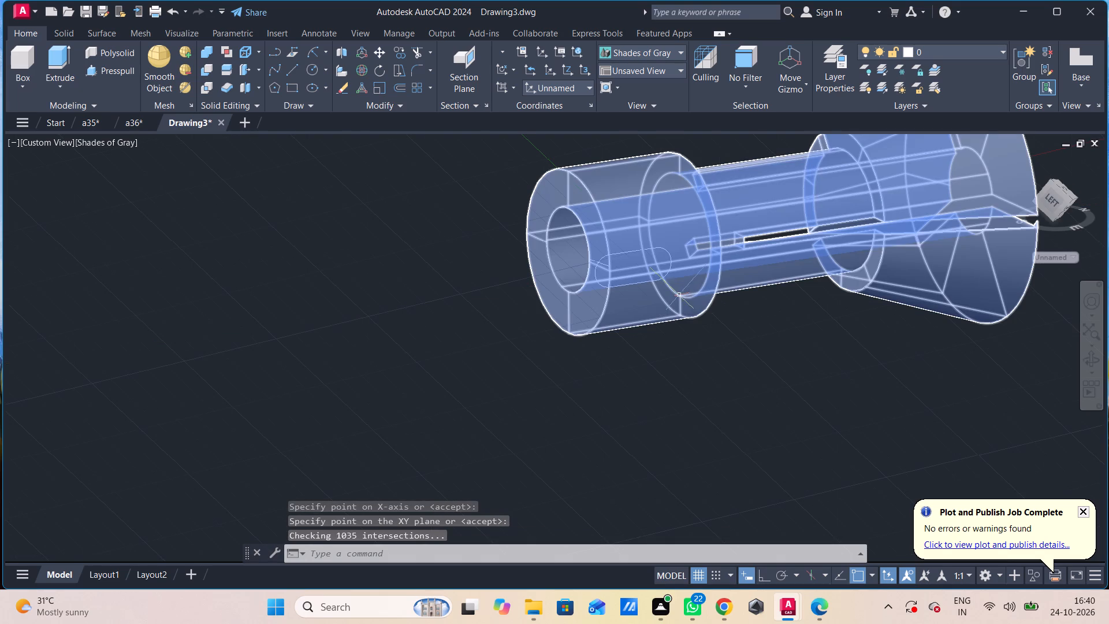
# Move the rounded slot profile about 5 units along the collar's side, away from the front edge and fully onto the collar.
pyautogui.keyDown('shift'); pyautogui.moveTo(685, 292); pyautogui.dragTo(800, 268, button='middle'); pyautogui.keyUp('shift')
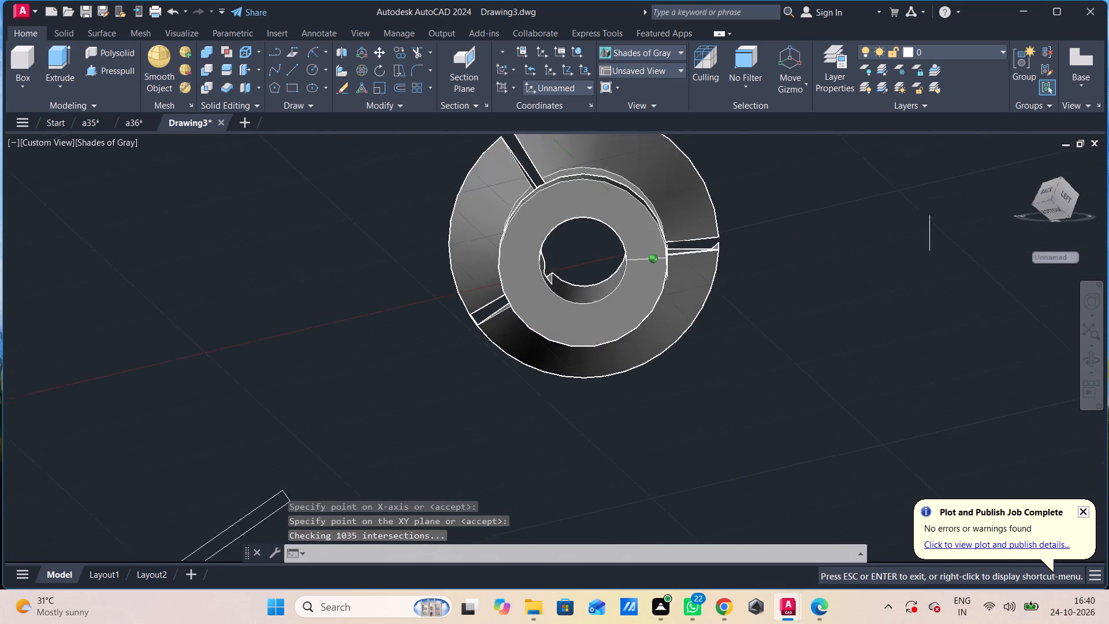
pyautogui.keyDown('shift'); pyautogui.moveTo(800, 268); pyautogui.dragTo(631, 277, button='middle'); pyautogui.keyUp('shift')
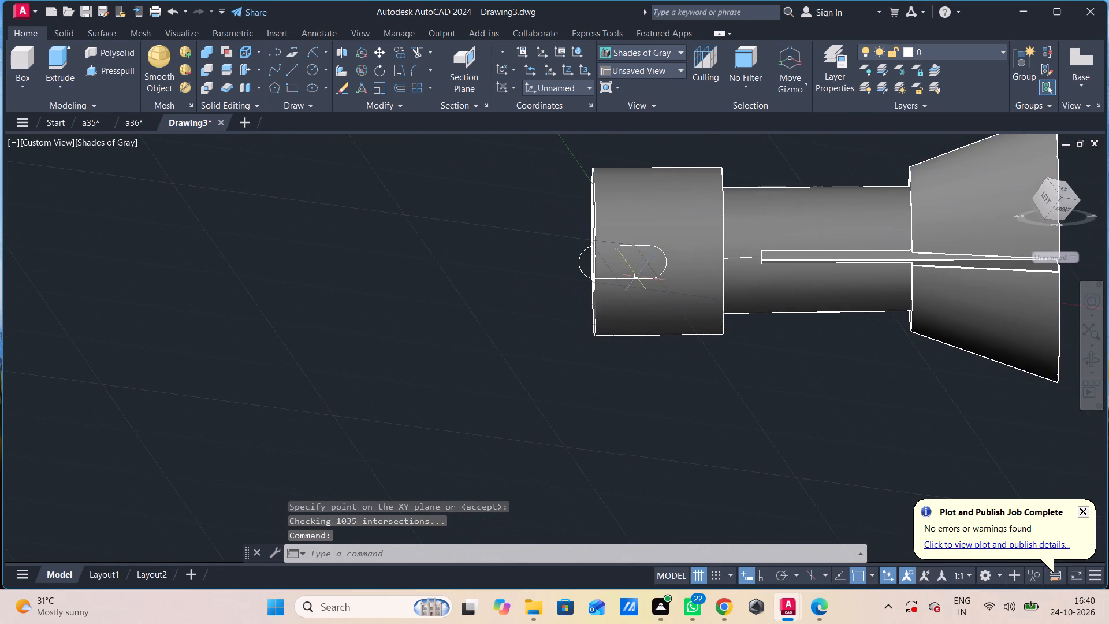
pyautogui.click(664, 266)
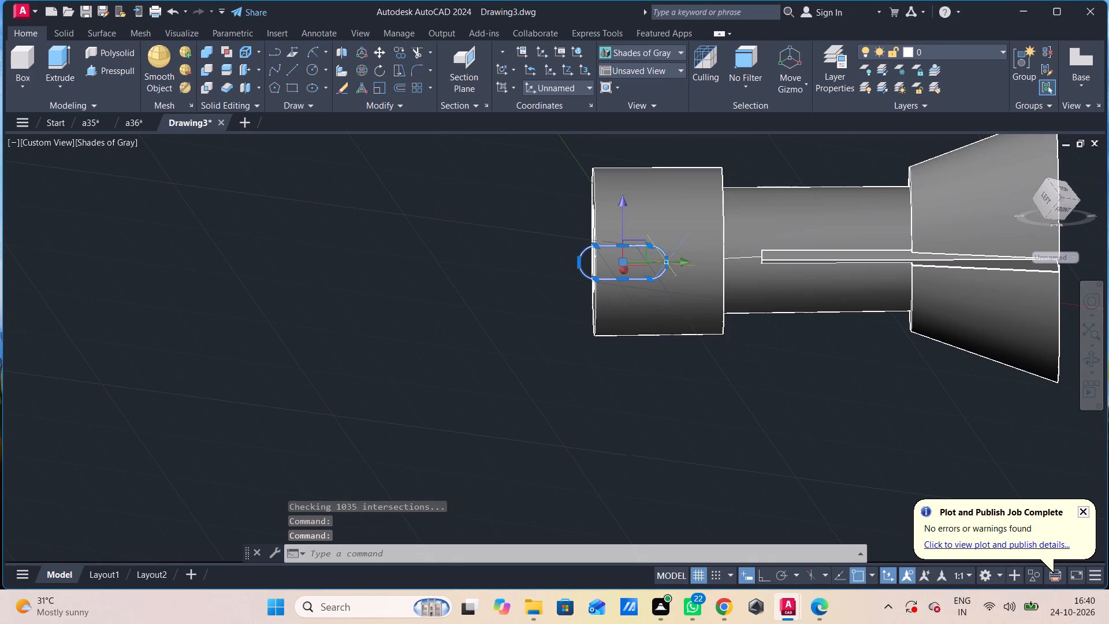
pyautogui.write('m')
pyautogui.press('space')
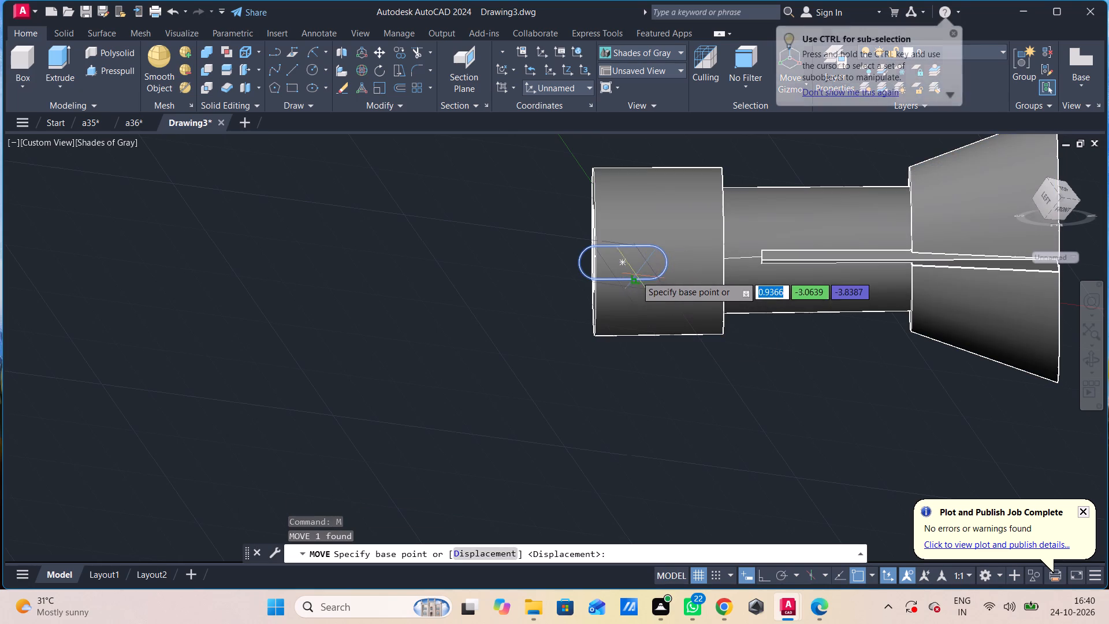
pyautogui.click(630, 270)
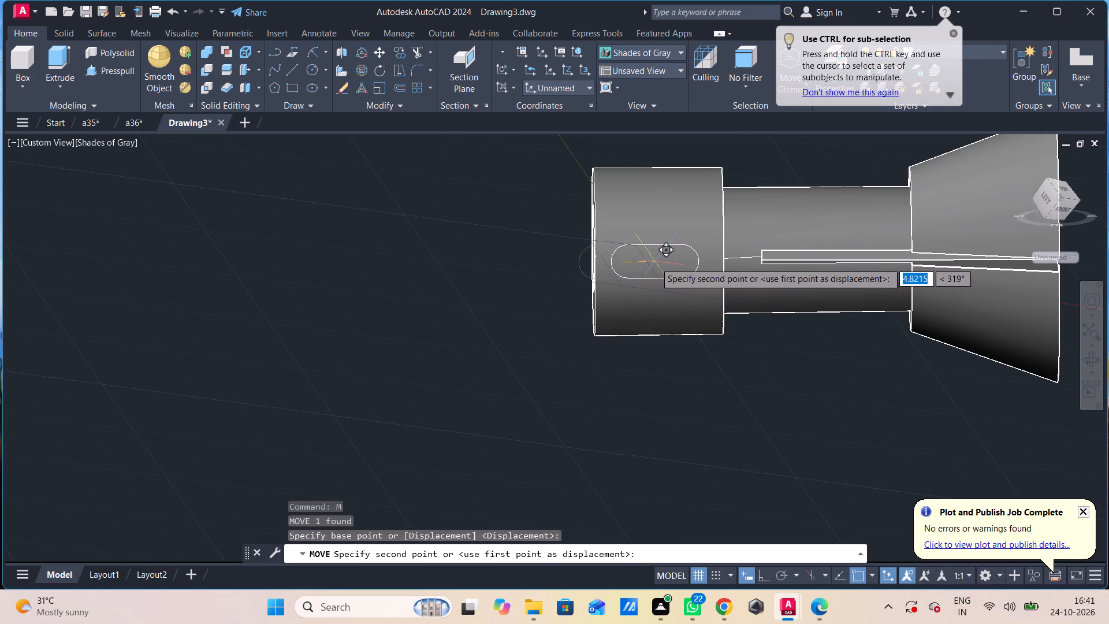
pyautogui.click(656, 262)
pyautogui.press('Escape')
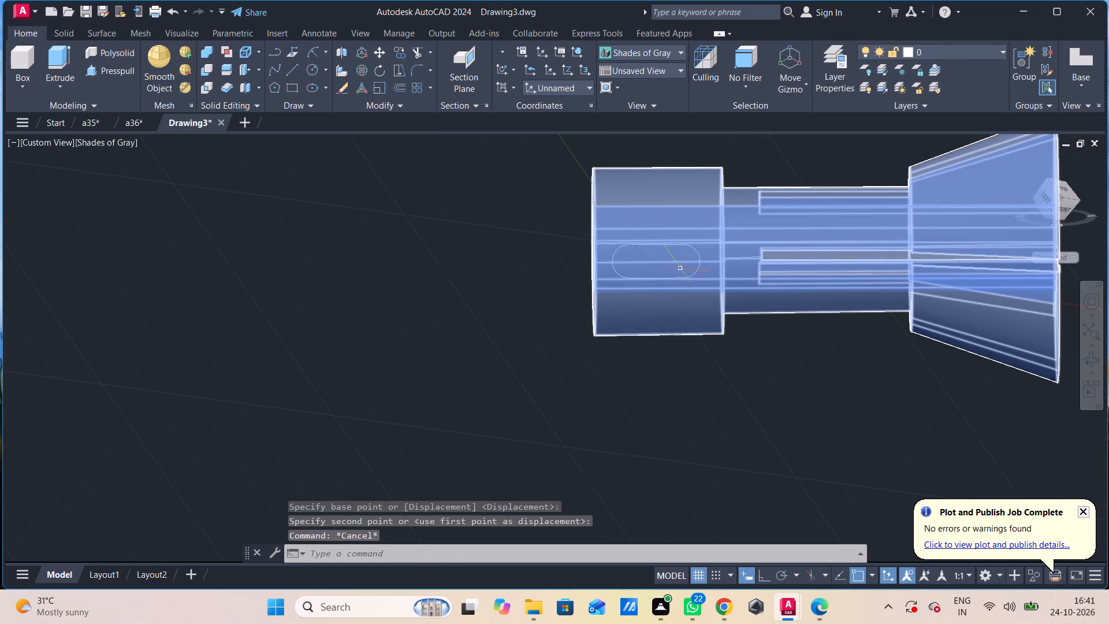
# Presspull the rounded slot profile through the collar and well out past its opposite side.
pyautogui.keyDown('shift'); pyautogui.moveTo(680, 269); pyautogui.dragTo(799, 298, button='middle'); pyautogui.keyUp('shift')
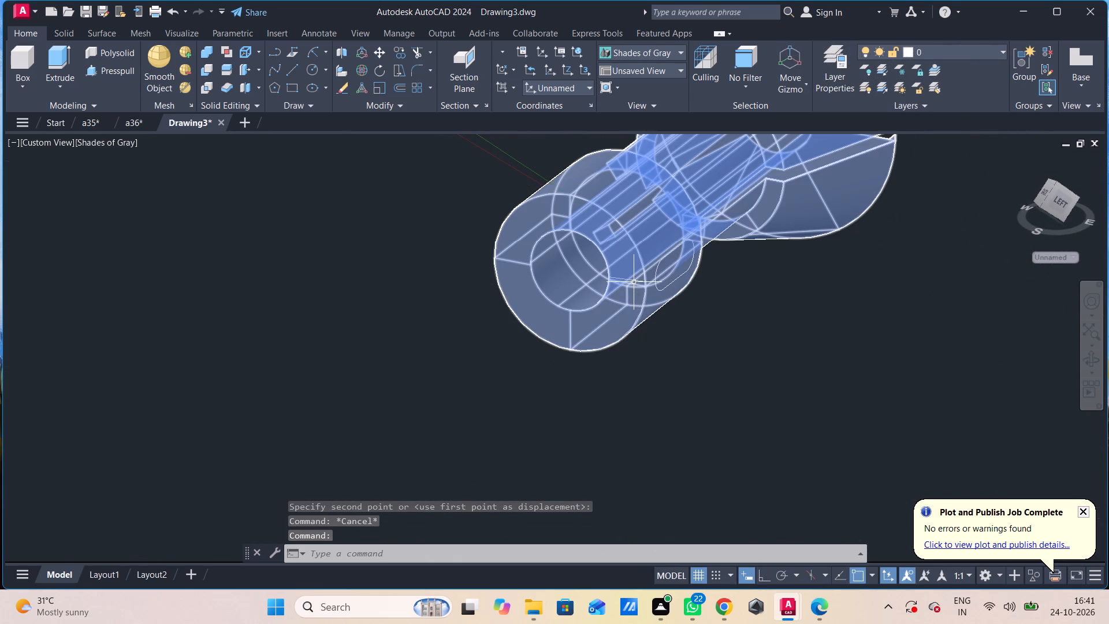
pyautogui.click(122, 68)
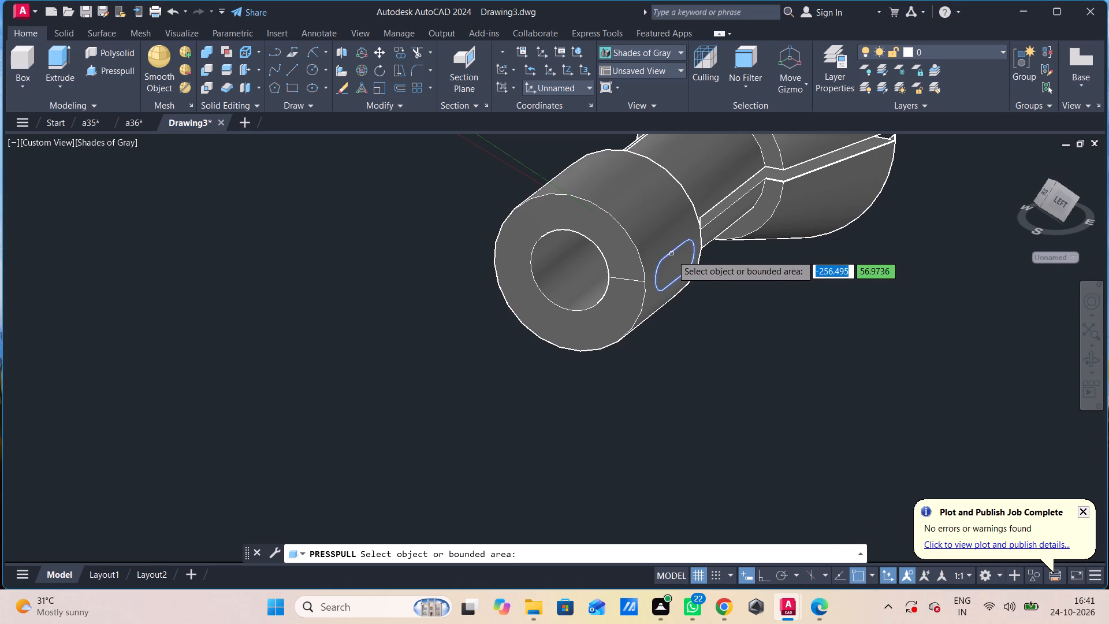
pyautogui.click(672, 255)
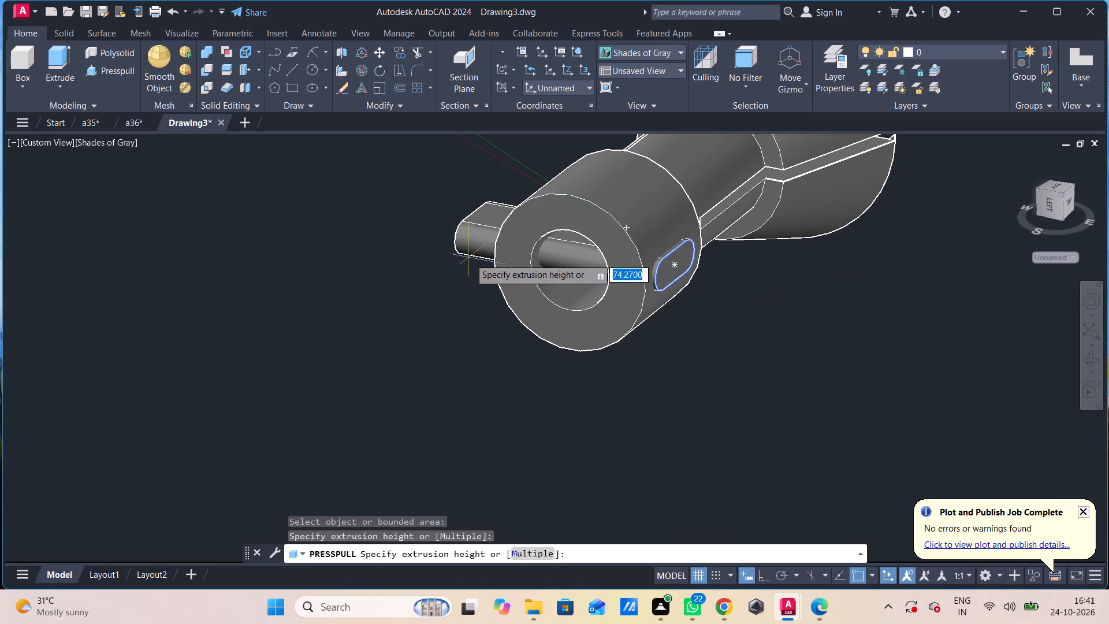
pyautogui.click(337, 236)
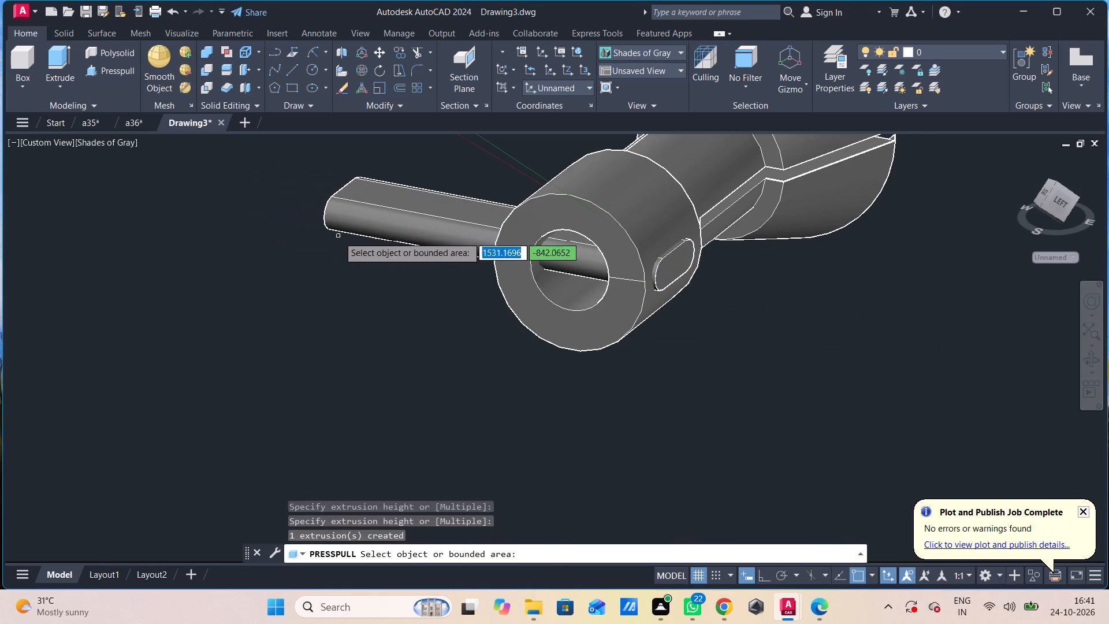
pyautogui.press('Escape')
# Subtract the extruded slot body from the hollow stepped cone part to cut the slot through both collar walls.
pyautogui.write('sub')
pyautogui.press('space')
pyautogui.click(537, 327)
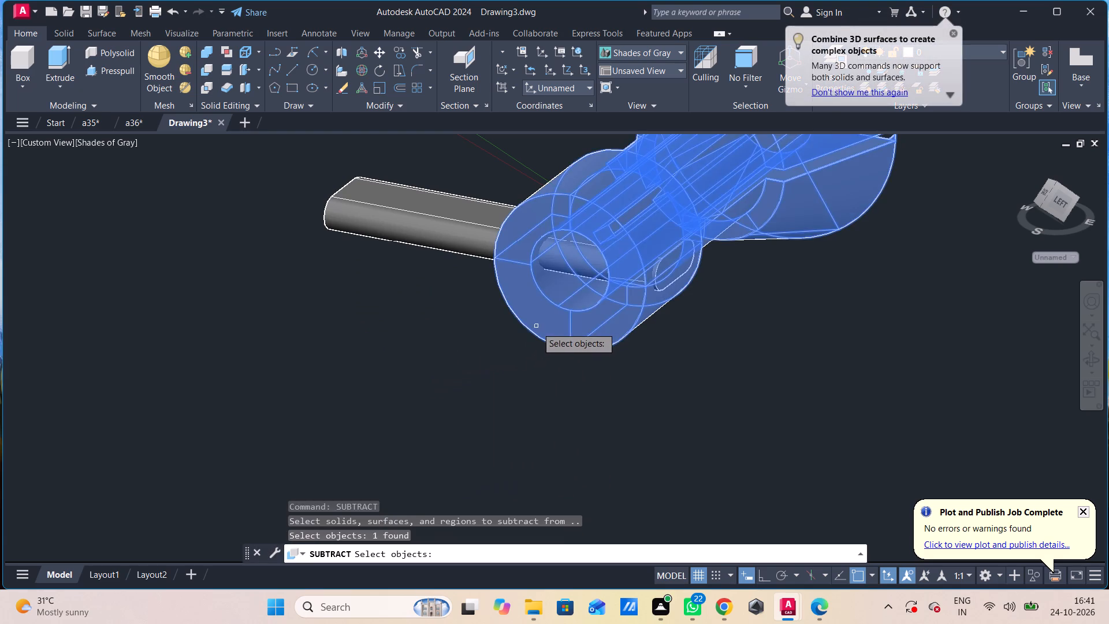
pyautogui.press('space')
pyautogui.click(565, 258)
pyautogui.press('space')
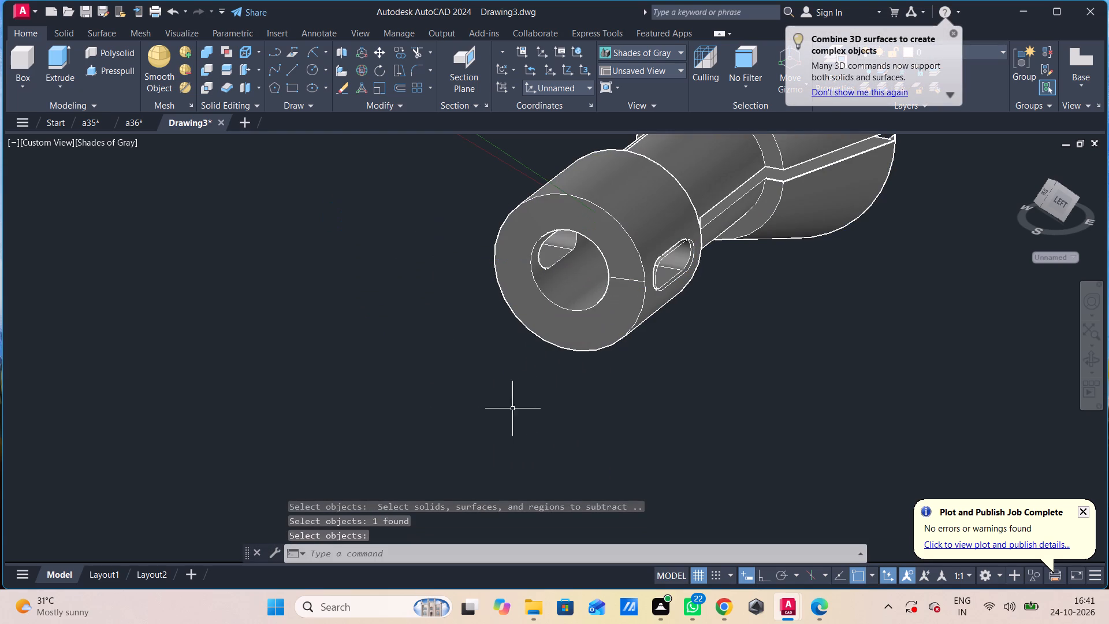
# Delete the leftover slot profile outline beside the collar.
pyautogui.scroll(1, 697, 321)
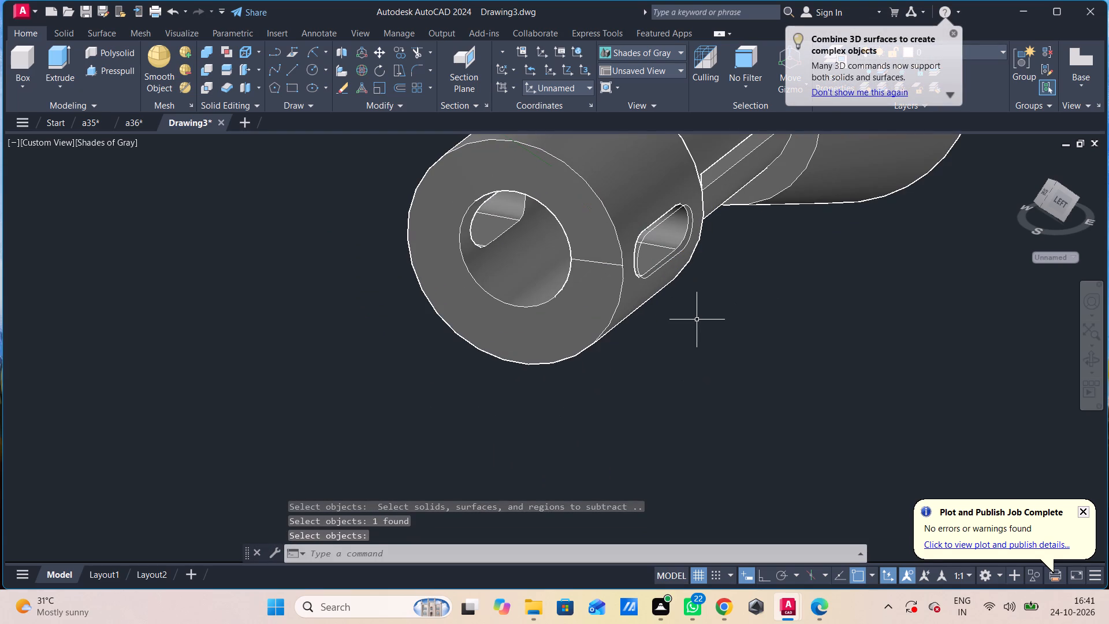
pyautogui.keyDown('shift'); pyautogui.moveTo(697, 321); pyautogui.dragTo(745, 321, button='middle'); pyautogui.keyUp('shift')
pyautogui.press('Escape')
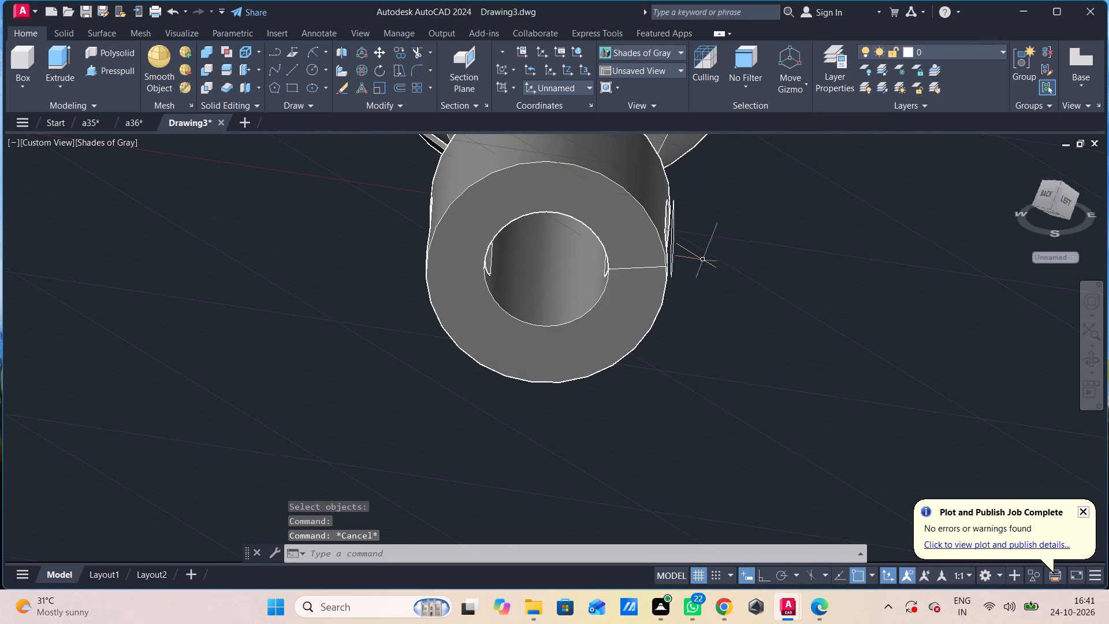
pyautogui.click(675, 239)
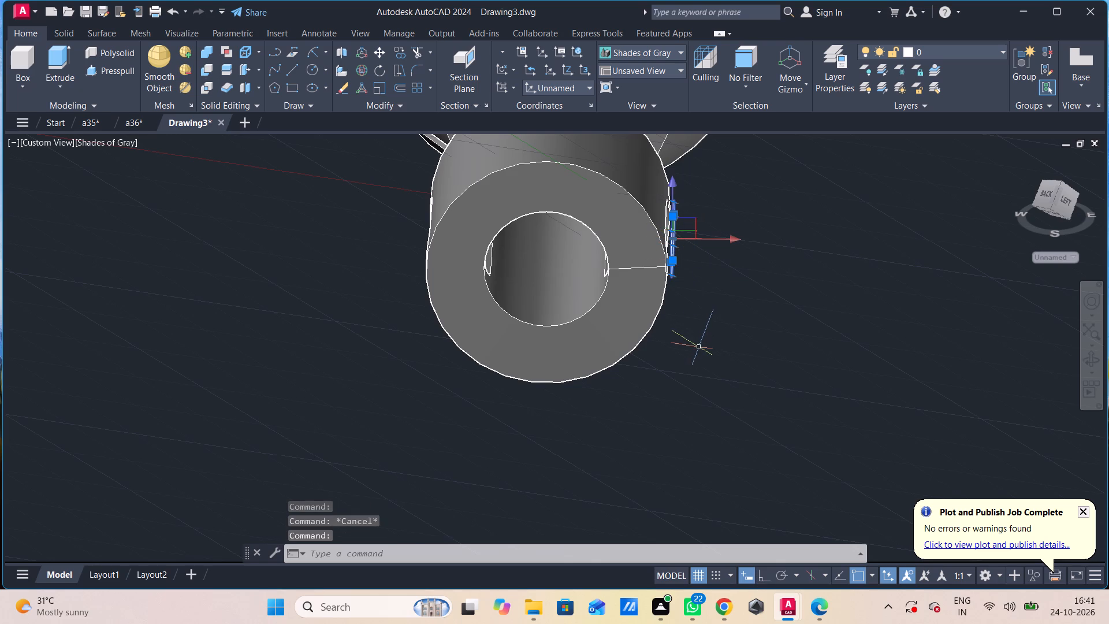
pyautogui.press('Delete')
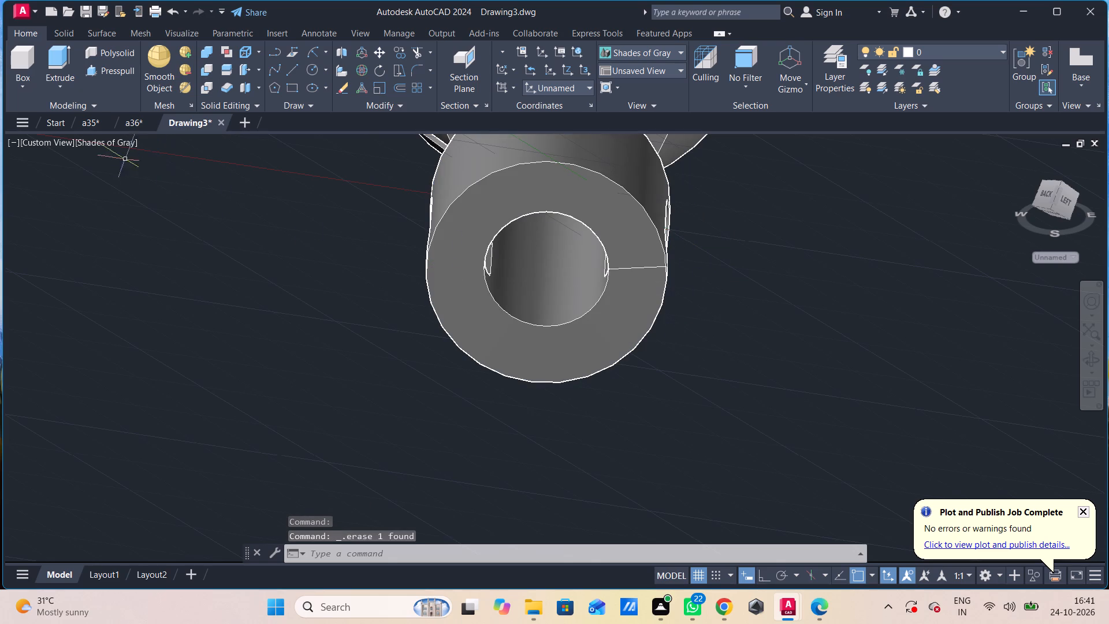
# Switch to the 2D Wireframe visual style and delete the radial reference line on the collar's front face.
pyautogui.click(113, 151)
pyautogui.press('Escape')
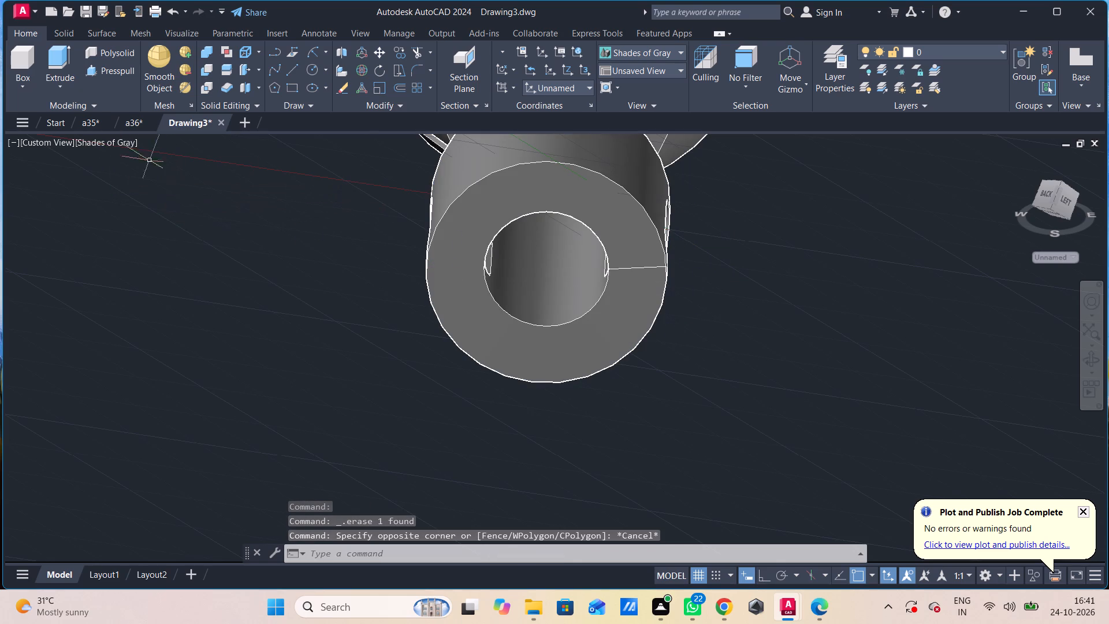
pyautogui.click(126, 142)
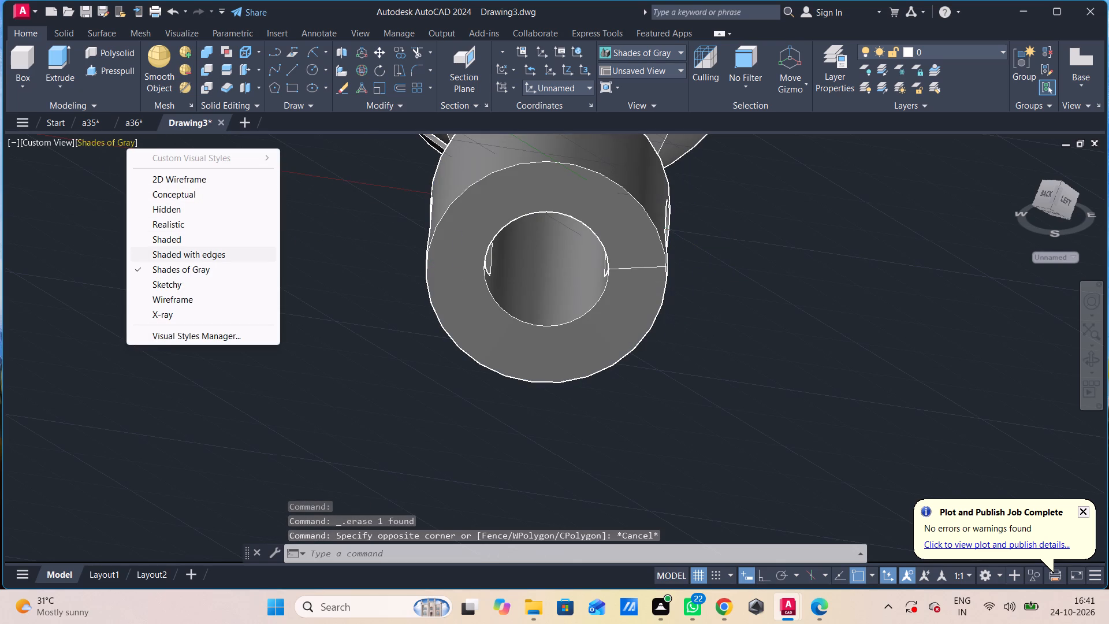
pyautogui.click(189, 179)
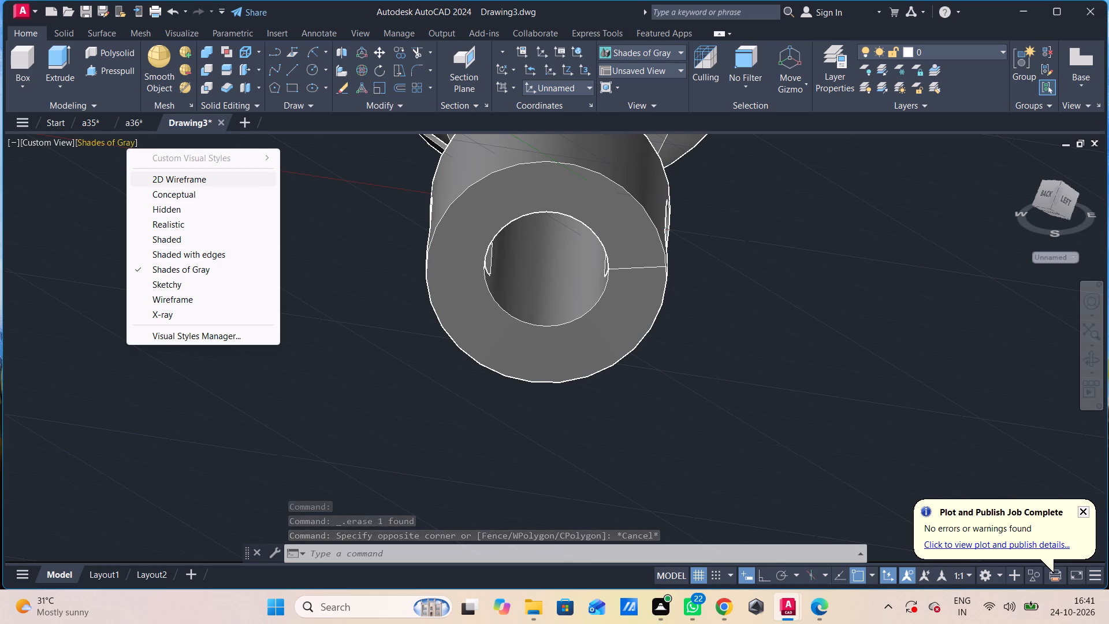
pyautogui.keyDown('shift'); pyautogui.moveTo(771, 315); pyautogui.dragTo(732, 303, button='middle'); pyautogui.keyUp('shift')
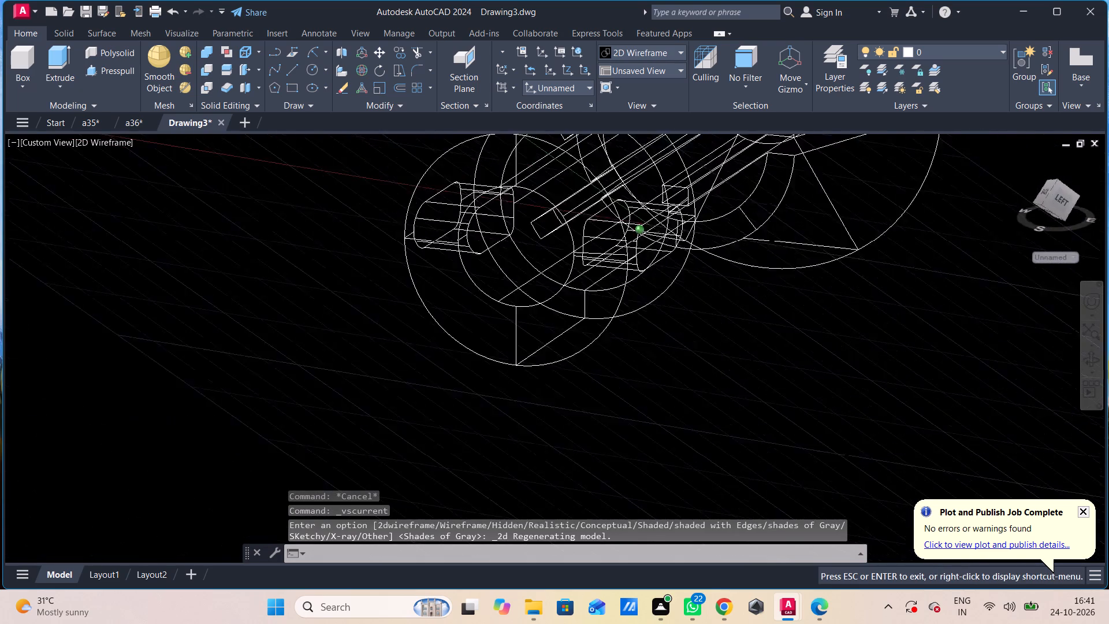
pyautogui.keyDown('shift'); pyautogui.moveTo(732, 303); pyautogui.dragTo(606, 302, button='middle'); pyautogui.keyUp('shift')
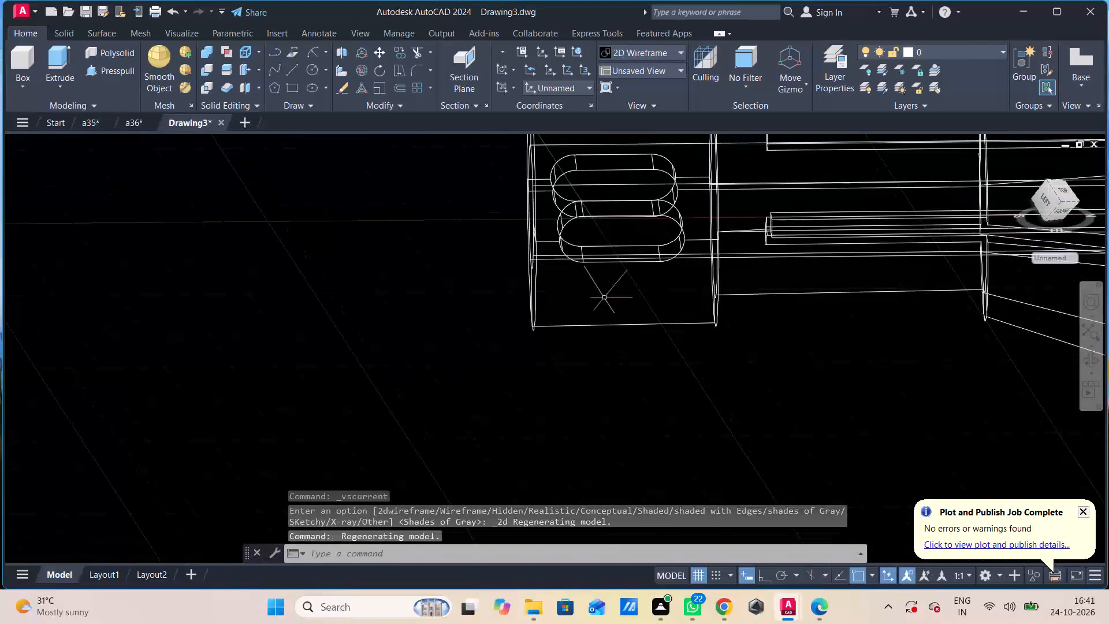
pyautogui.click(549, 242)
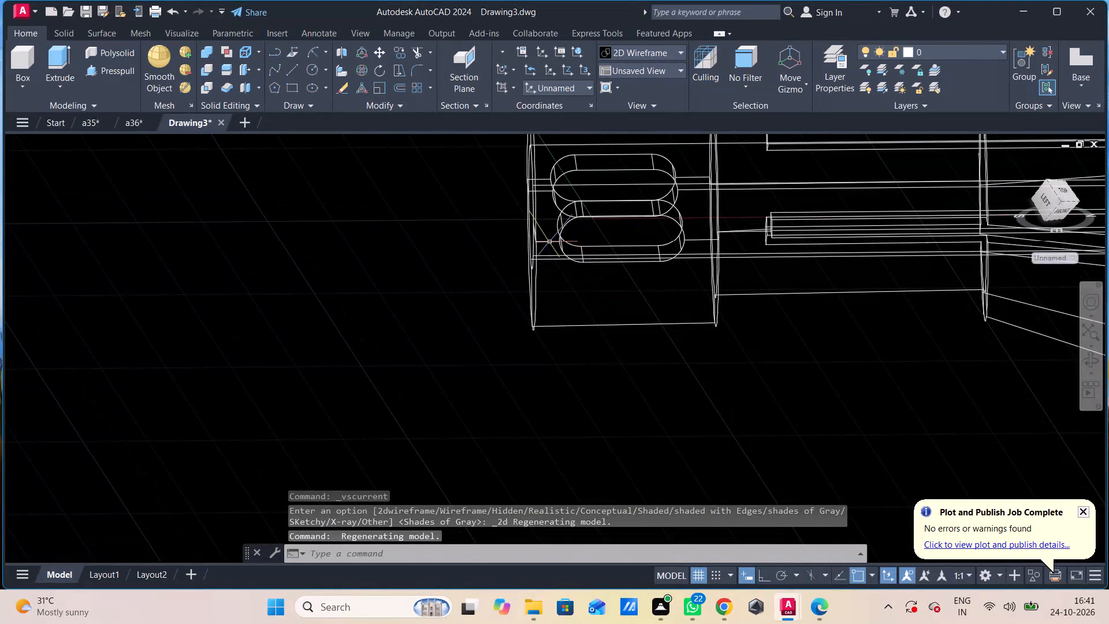
pyautogui.press('Escape')
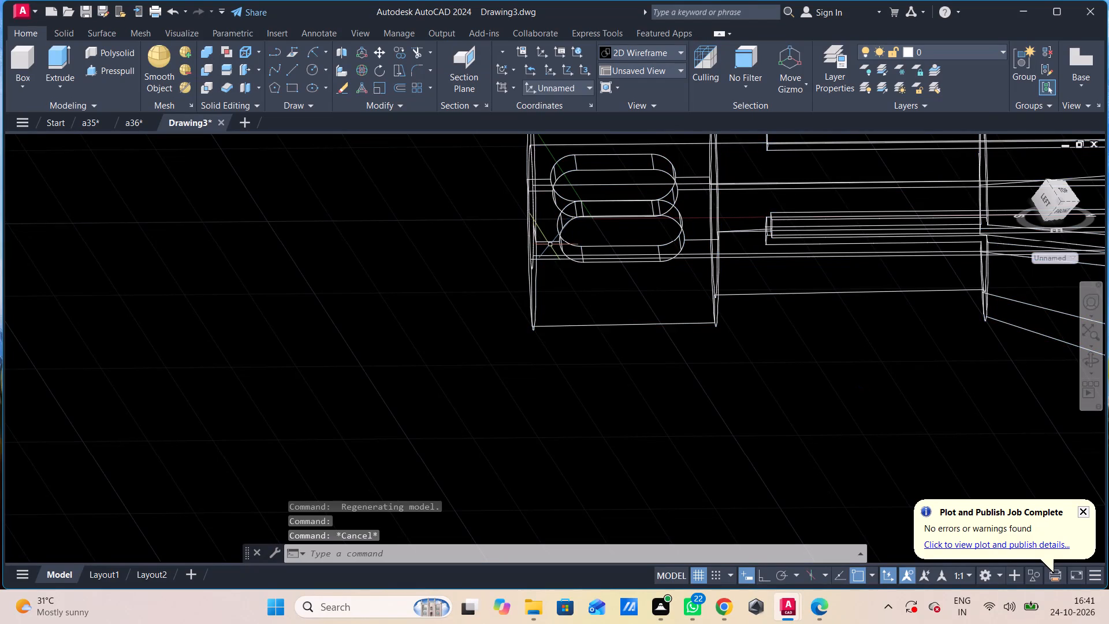
pyautogui.keyDown('shift'); pyautogui.moveTo(553, 246); pyautogui.dragTo(586, 247, button='middle'); pyautogui.keyUp('shift')
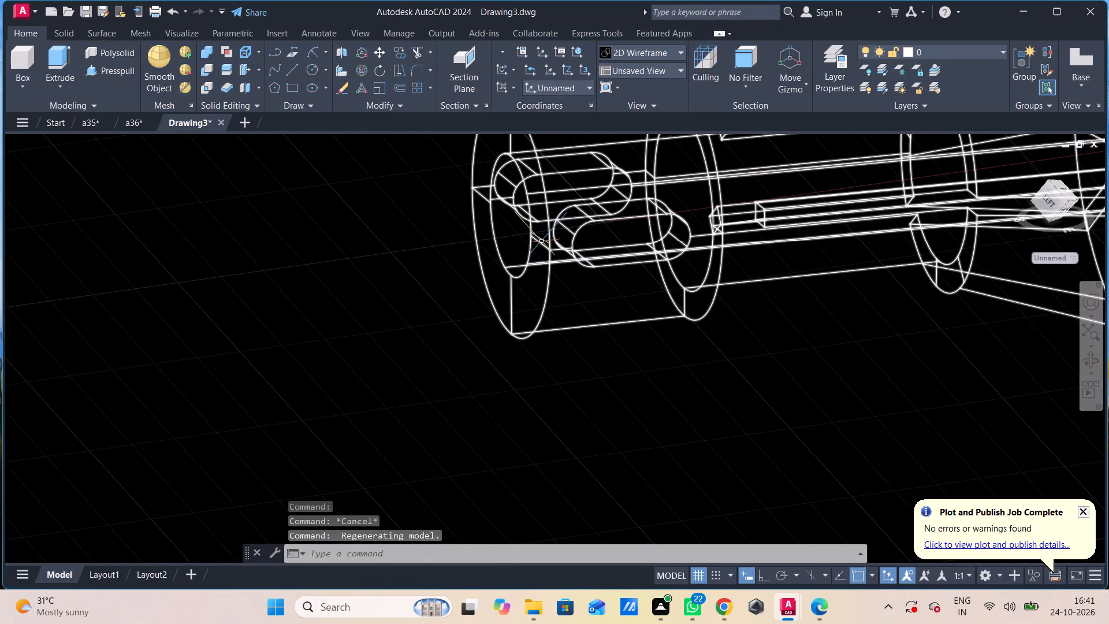
pyautogui.click(542, 242)
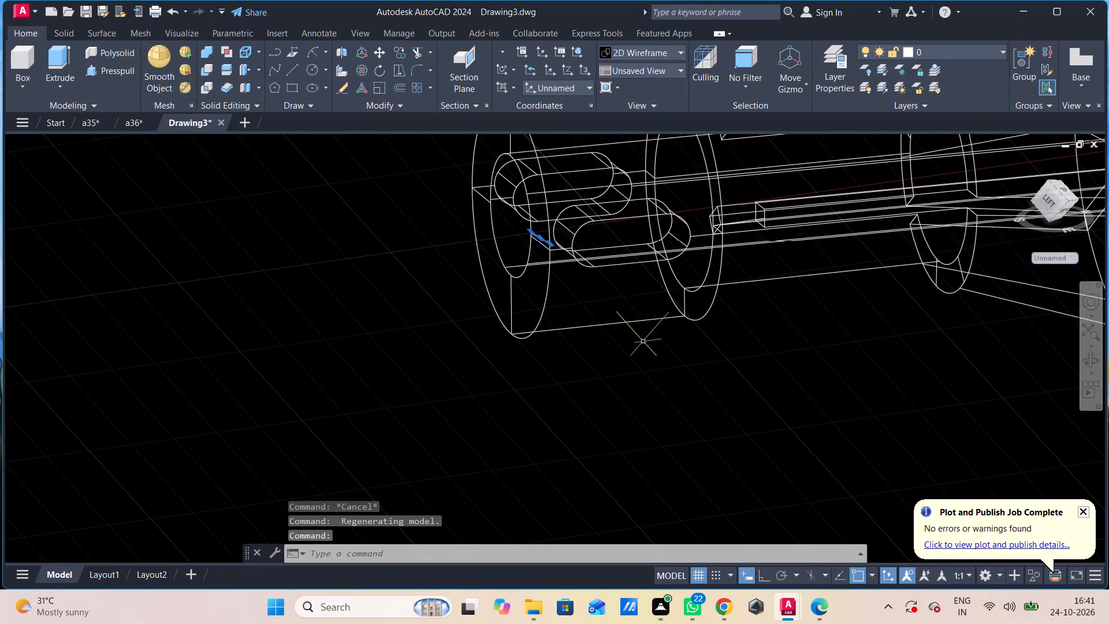
pyautogui.press('Delete')
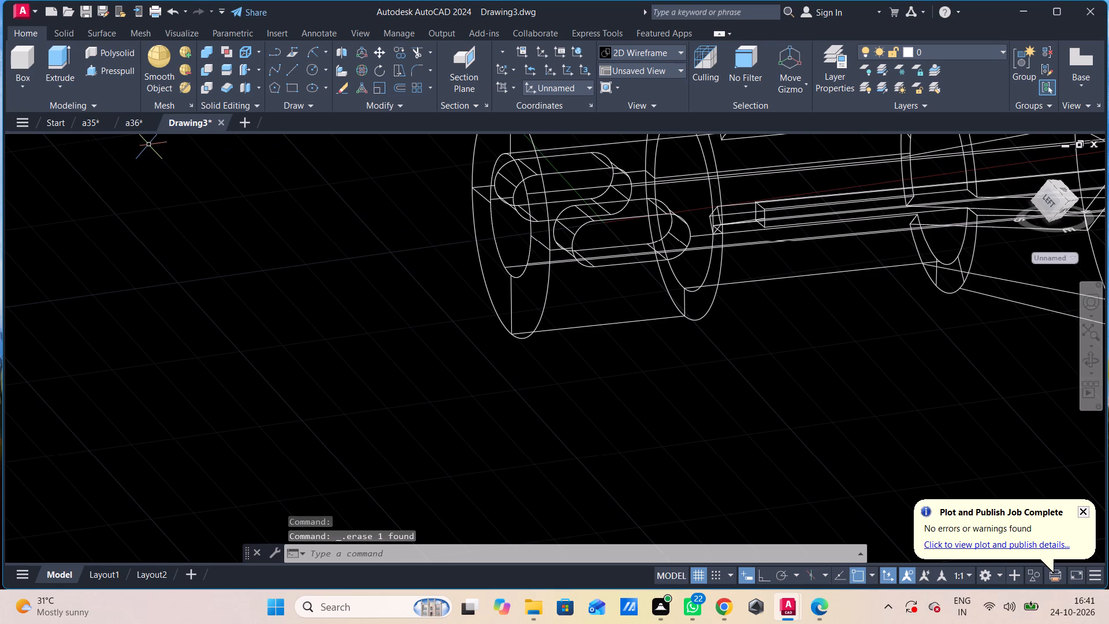
# Set the visual style to Shades of Gray and view the whole part from its slotted cone end.
pyautogui.click(87, 138)
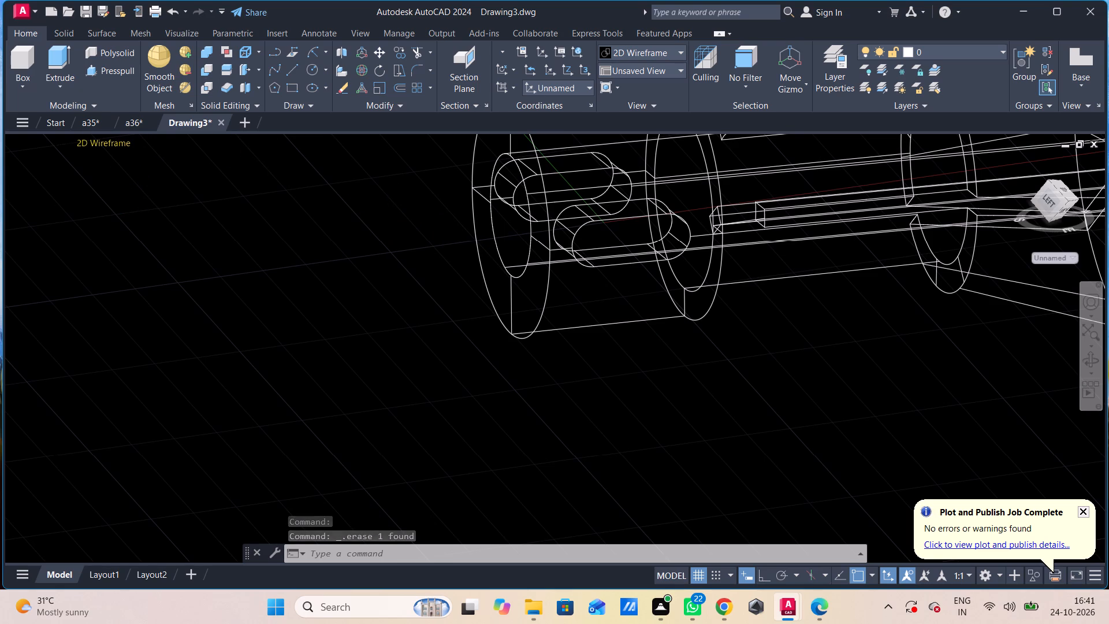
pyautogui.click(110, 140)
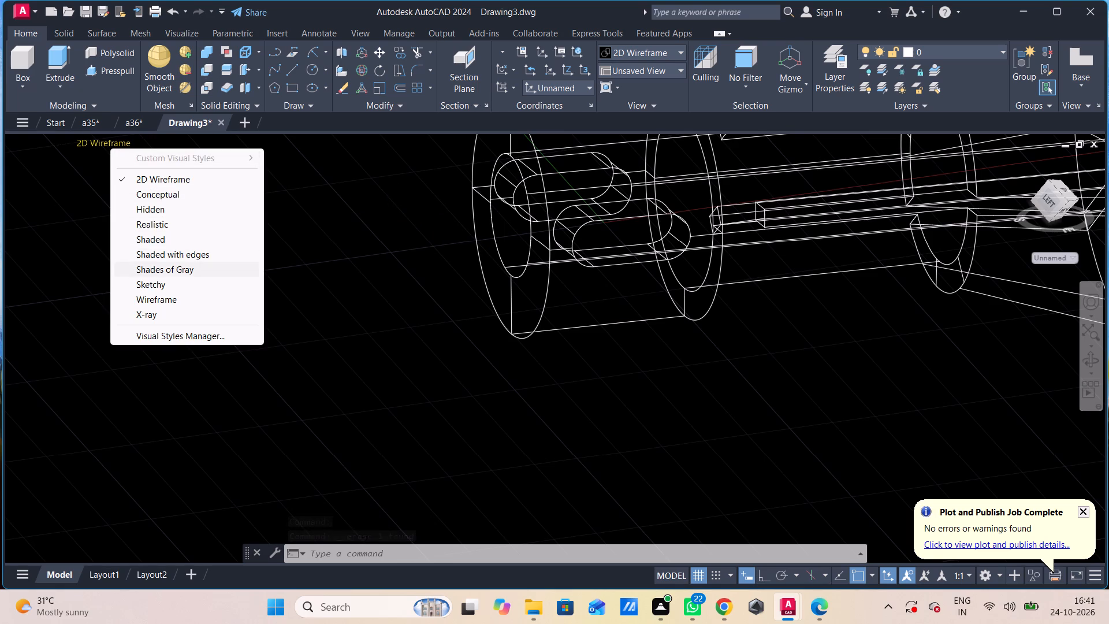
pyautogui.click(163, 268)
pyautogui.scroll(-1, 397, 378)
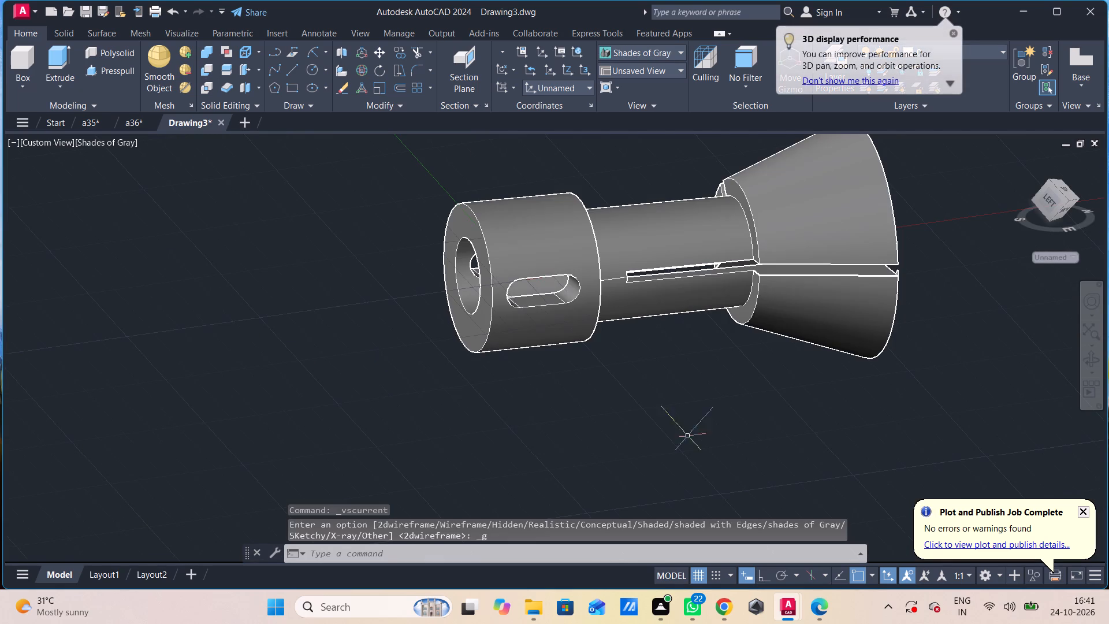
pyautogui.keyDown('shift'); pyautogui.scroll(-1, 805, 400); pyautogui.keyUp('shift')
pyautogui.keyDown('shift'); pyautogui.moveTo(805, 398); pyautogui.dragTo(717, 399, button='middle'); pyautogui.keyUp('shift')
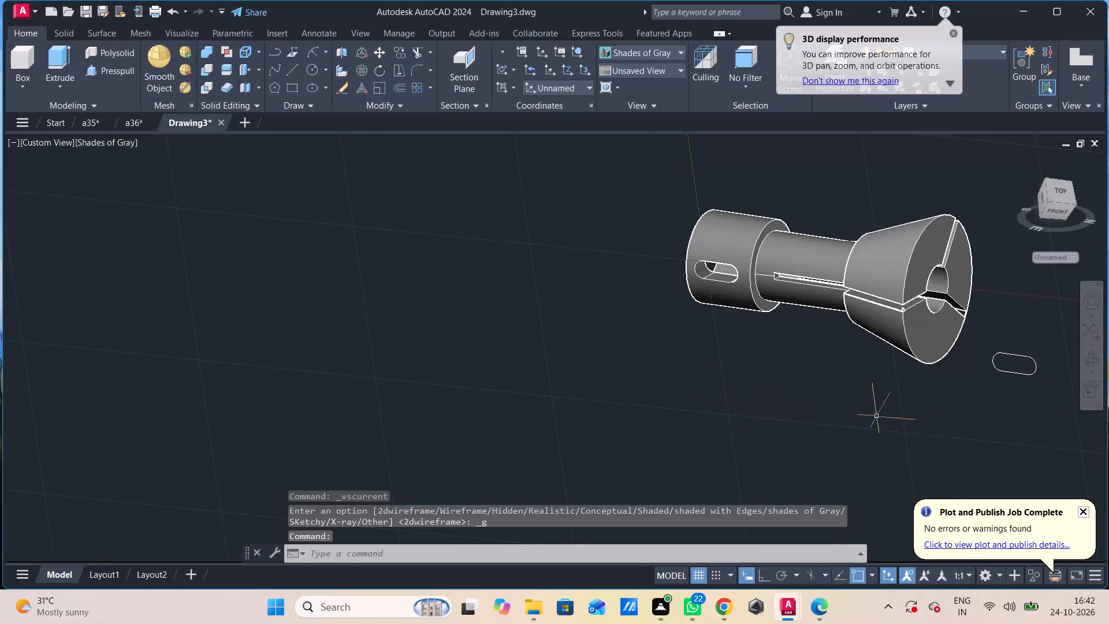
# Delete the leftover slot outline beside the cone end and the small stray outline far from the part.
pyautogui.moveTo(1044, 343); pyautogui.dragTo(1040, 373)
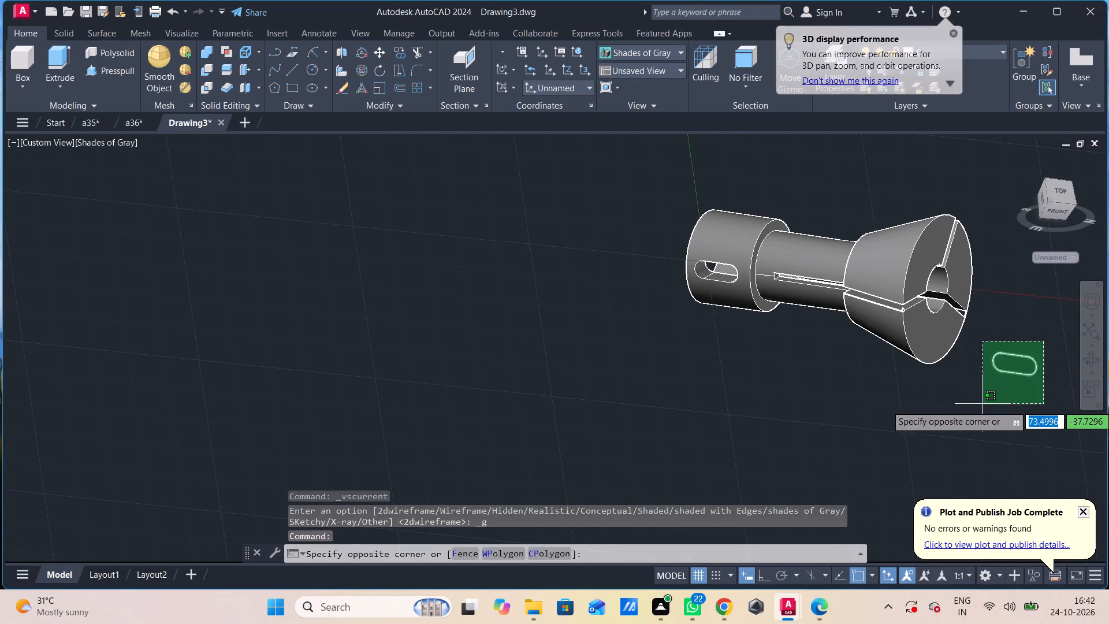
pyautogui.click(982, 404)
pyautogui.press('Delete')
pyautogui.scroll(-2, 954, 423)
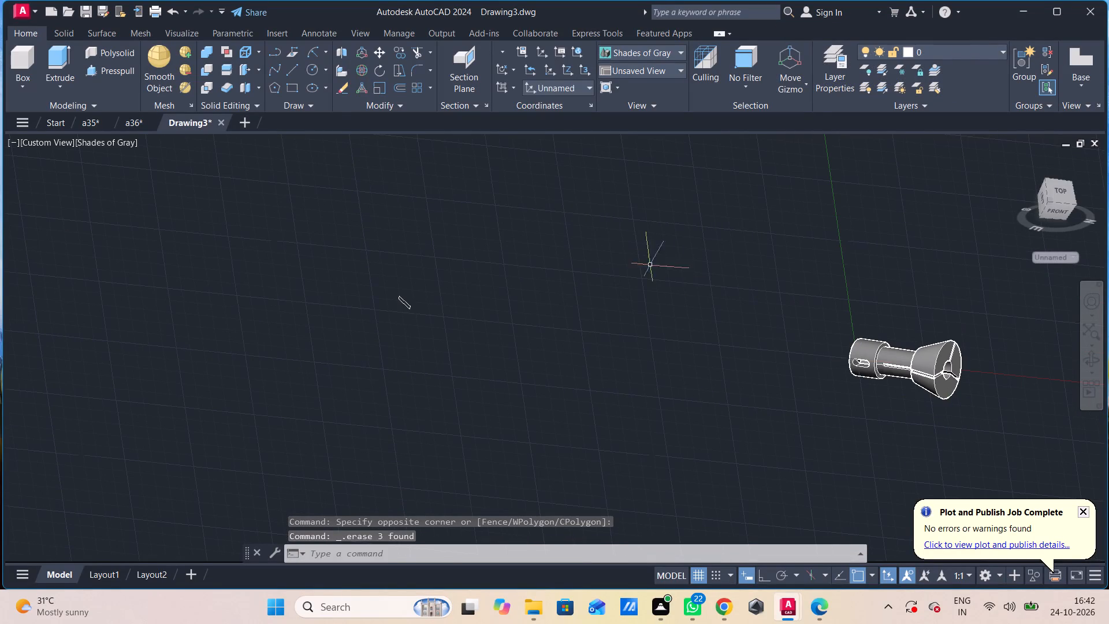
pyautogui.moveTo(500, 219); pyautogui.dragTo(475, 266)
pyautogui.click(337, 310)
pyautogui.press('Delete')
# Check the empty space around the part for leftover geometry and examine the part's slots from the cone end.
pyautogui.scroll(-2, 432, 345)
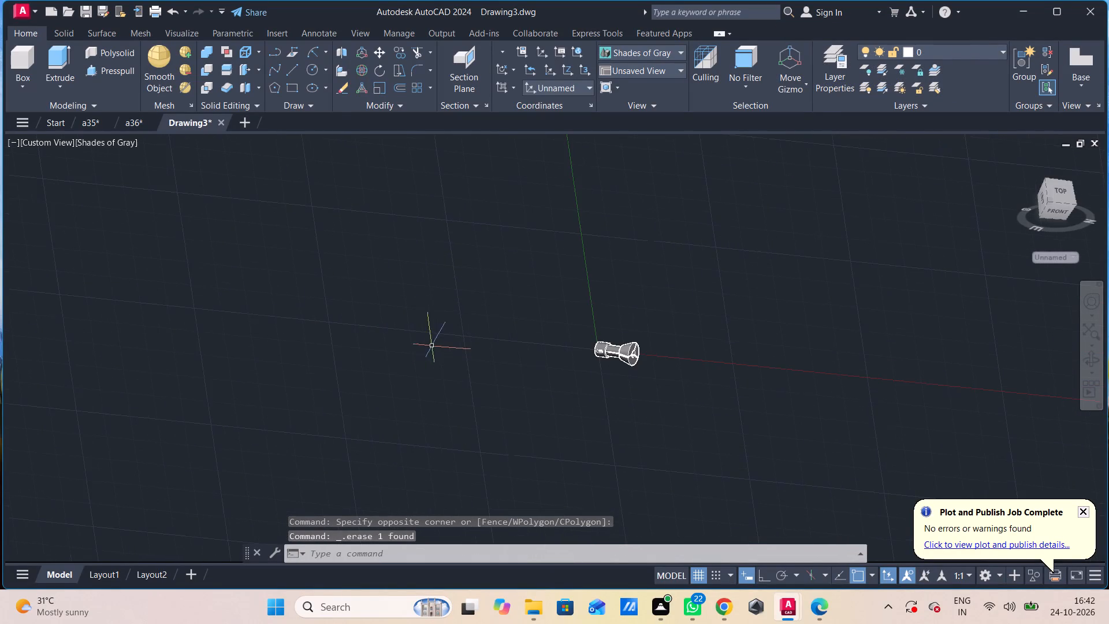
pyautogui.scroll(-3, 454, 339)
pyautogui.scroll(6, 462, 332)
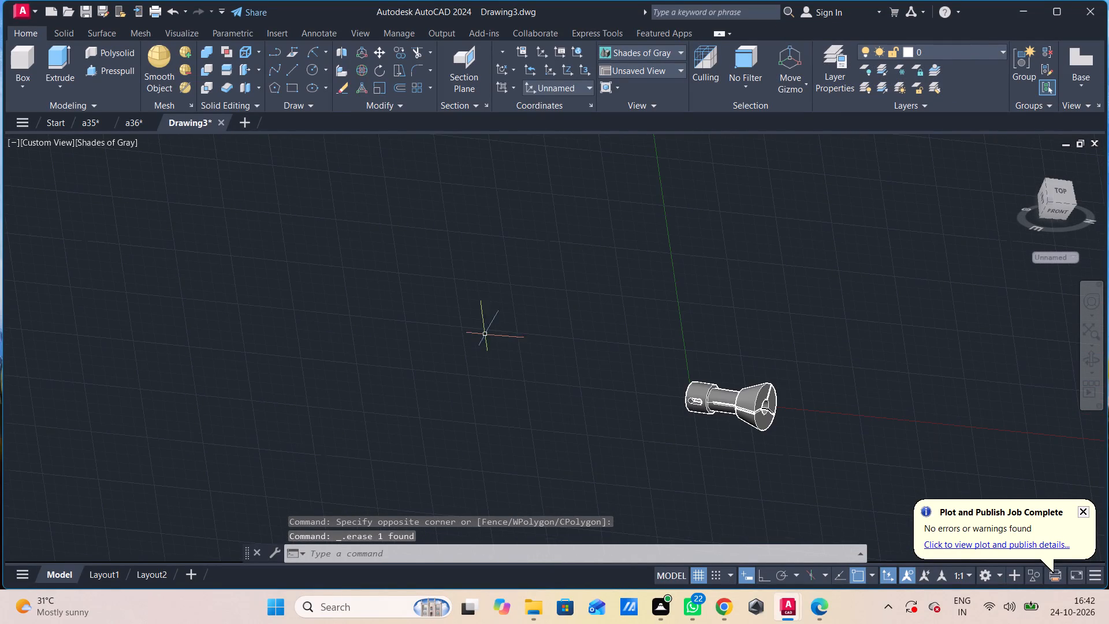
pyautogui.moveTo(556, 347); pyautogui.dragTo(482, 320, button='middle')
pyautogui.scroll(1, 556, 347)
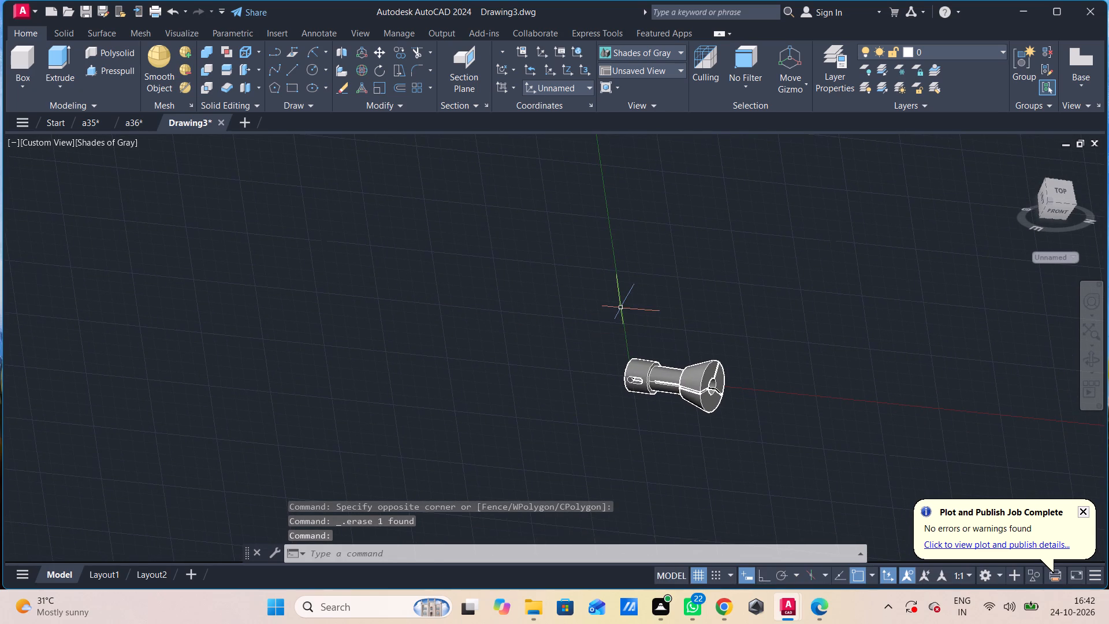
pyautogui.click(621, 309)
pyautogui.click(525, 381)
pyautogui.scroll(2, 607, 377)
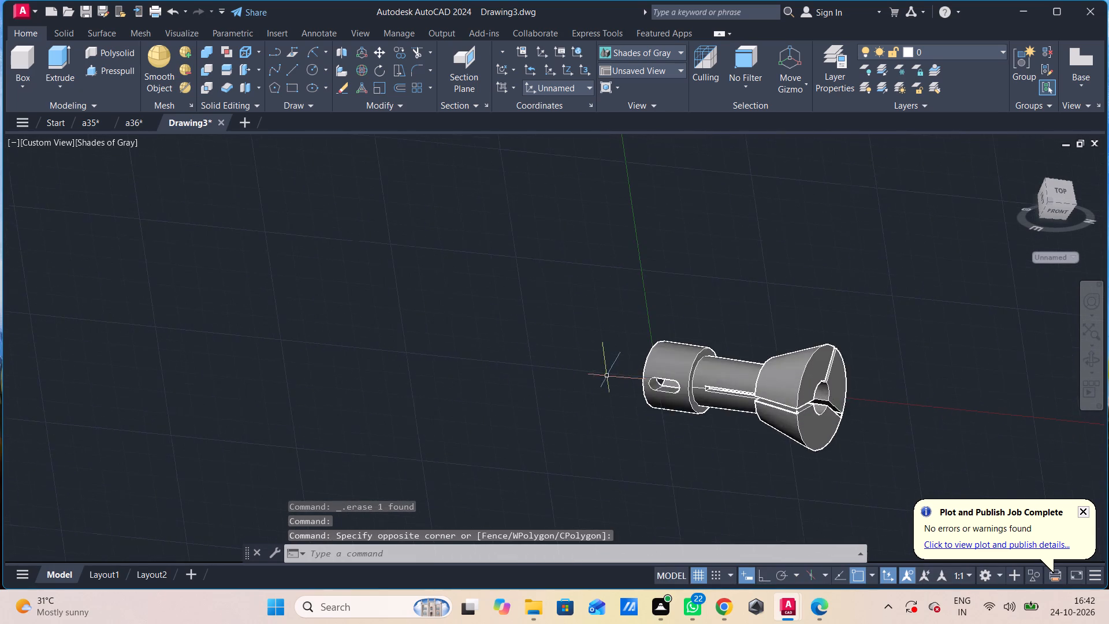
pyautogui.scroll(2, 607, 377)
pyautogui.moveTo(619, 380); pyautogui.dragTo(338, 284, button='middle')
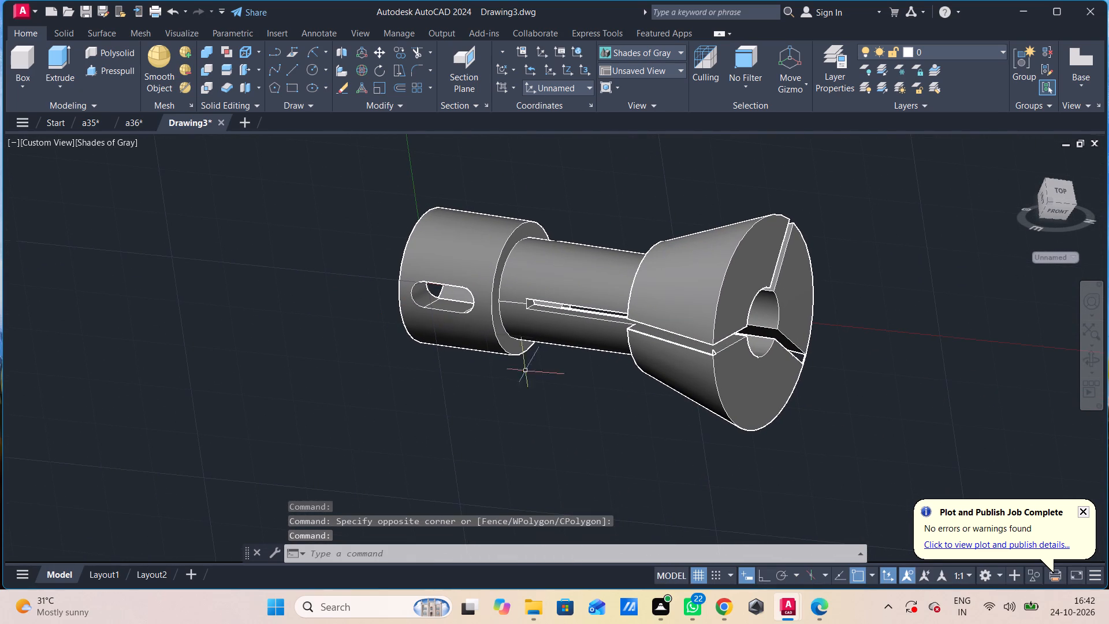
pyautogui.keyDown('shift'); pyautogui.moveTo(632, 381); pyautogui.dragTo(603, 352, button='middle'); pyautogui.keyUp('shift')
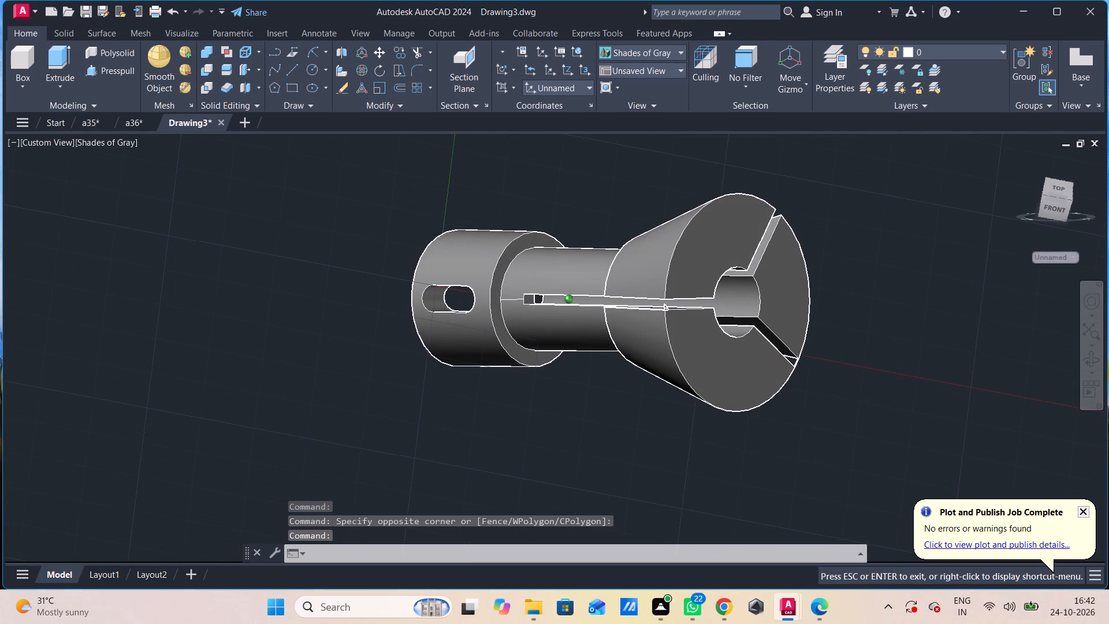
pyautogui.keyDown('shift'); pyautogui.moveTo(603, 352); pyautogui.dragTo(596, 354, button='middle'); pyautogui.keyUp('shift')
pyautogui.scroll(-1, 624, 376)
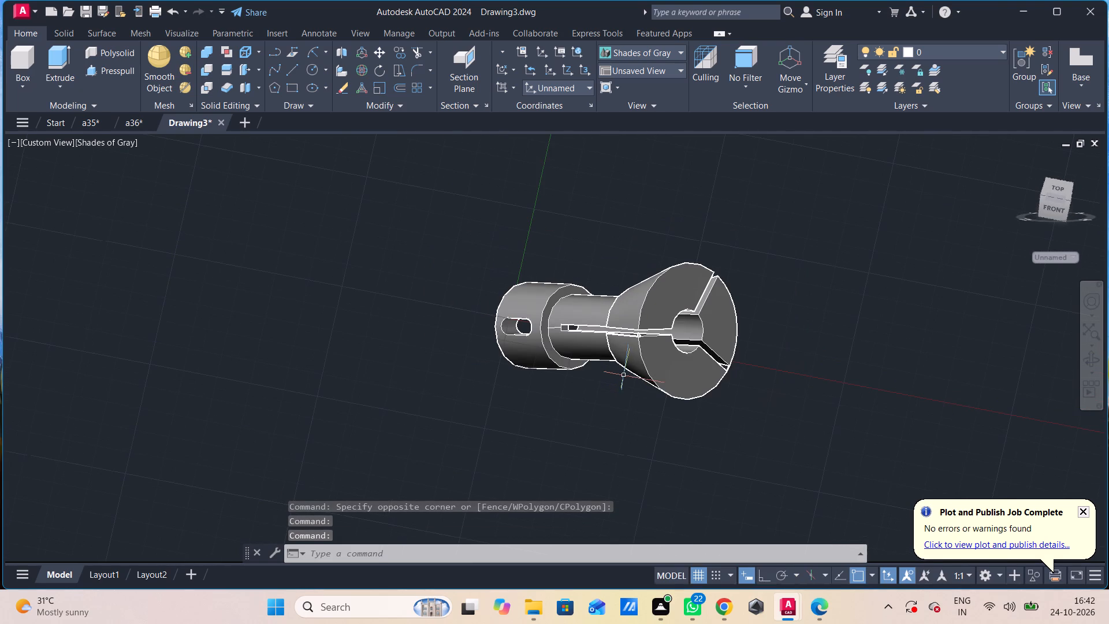
pyautogui.middleClick(624, 376)
# Switch to WhatsApp to consult the part's reference drawing.
pyautogui.click(691, 573)
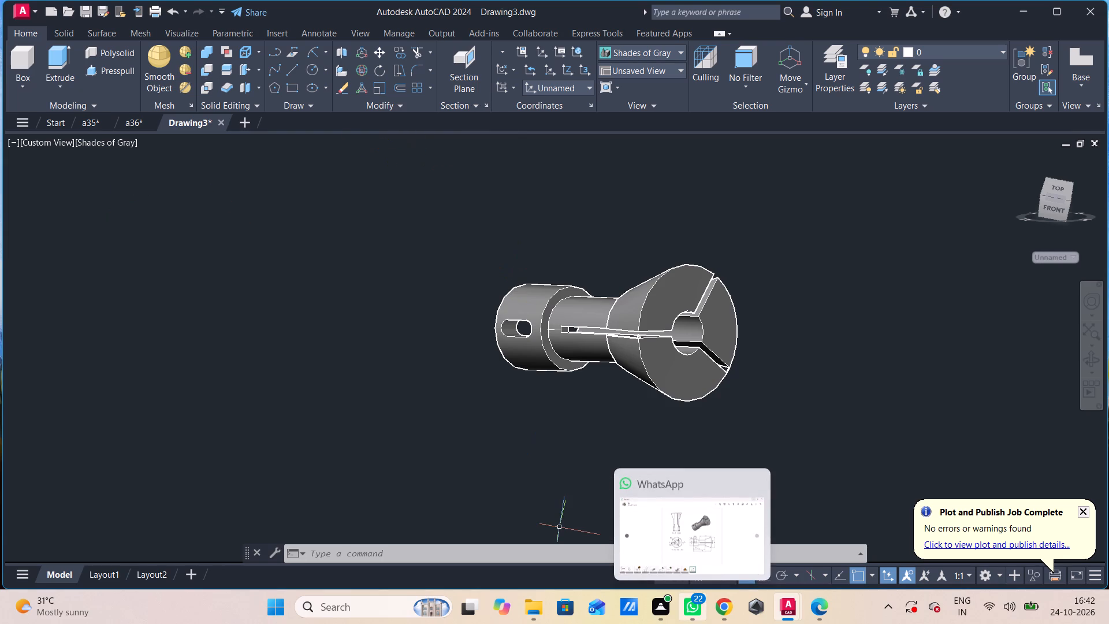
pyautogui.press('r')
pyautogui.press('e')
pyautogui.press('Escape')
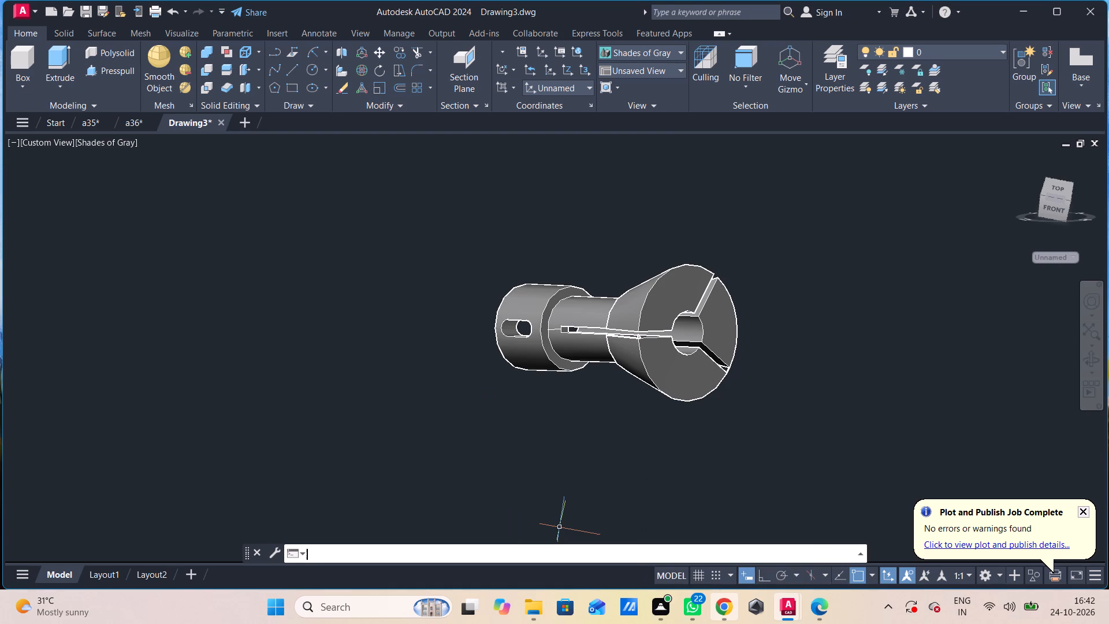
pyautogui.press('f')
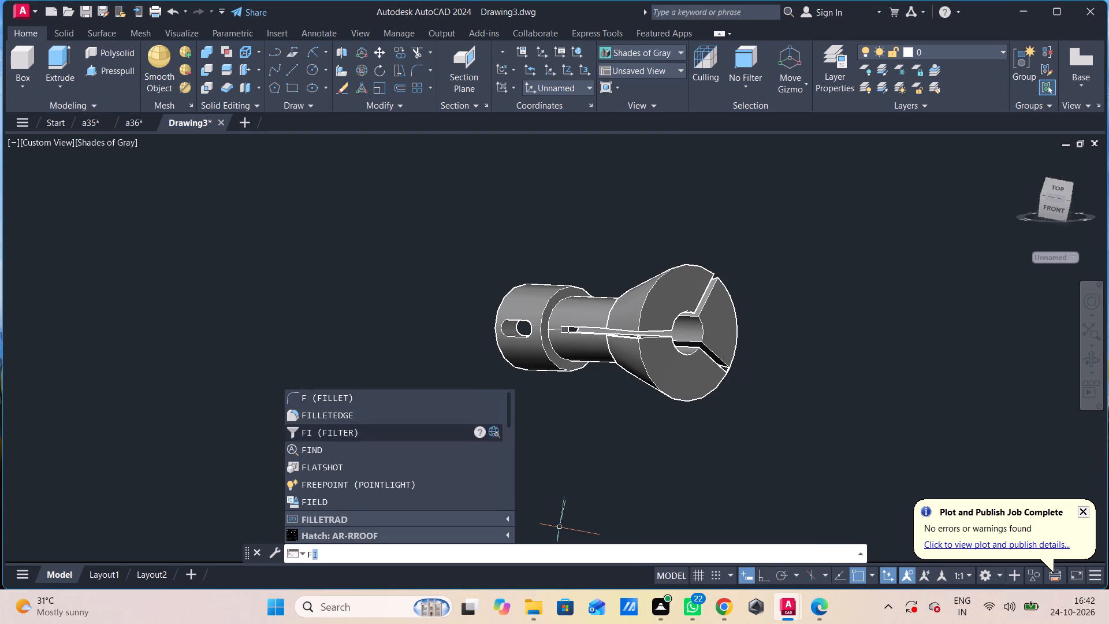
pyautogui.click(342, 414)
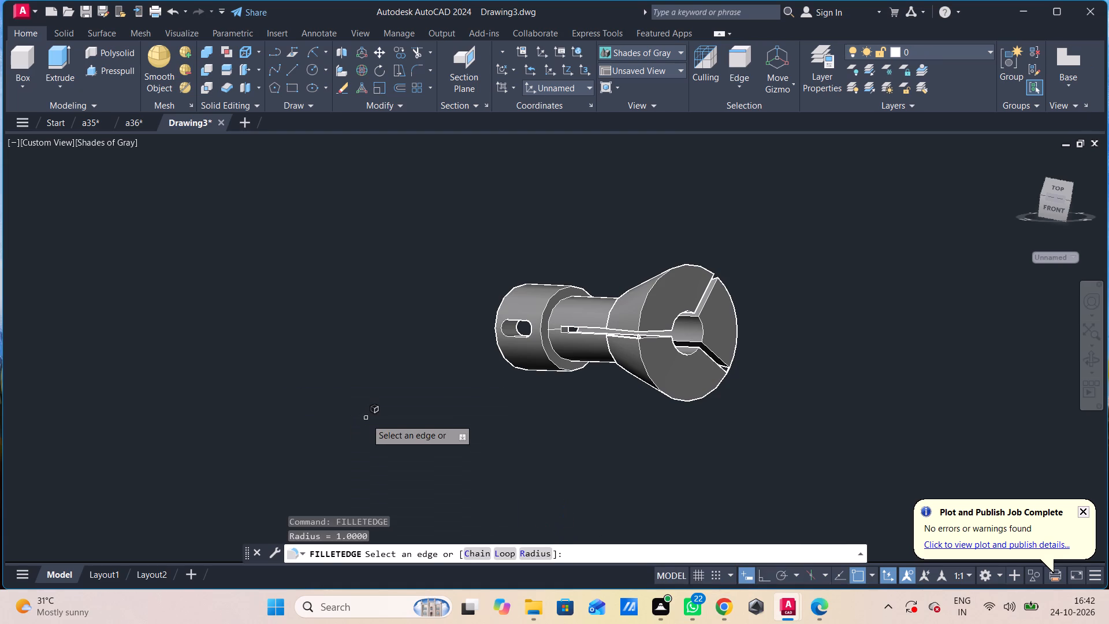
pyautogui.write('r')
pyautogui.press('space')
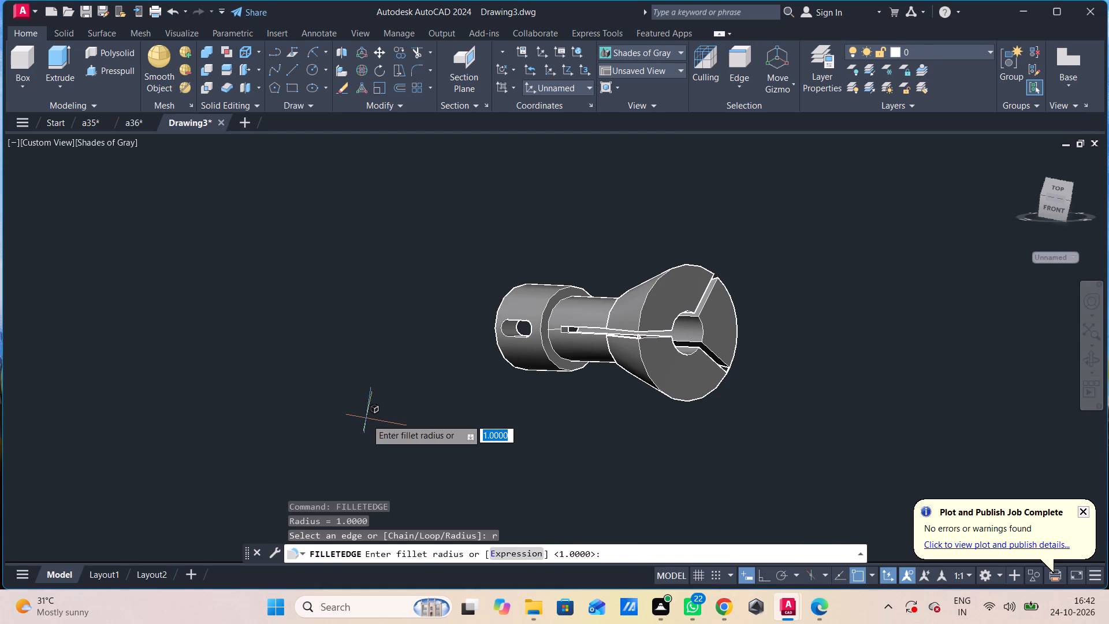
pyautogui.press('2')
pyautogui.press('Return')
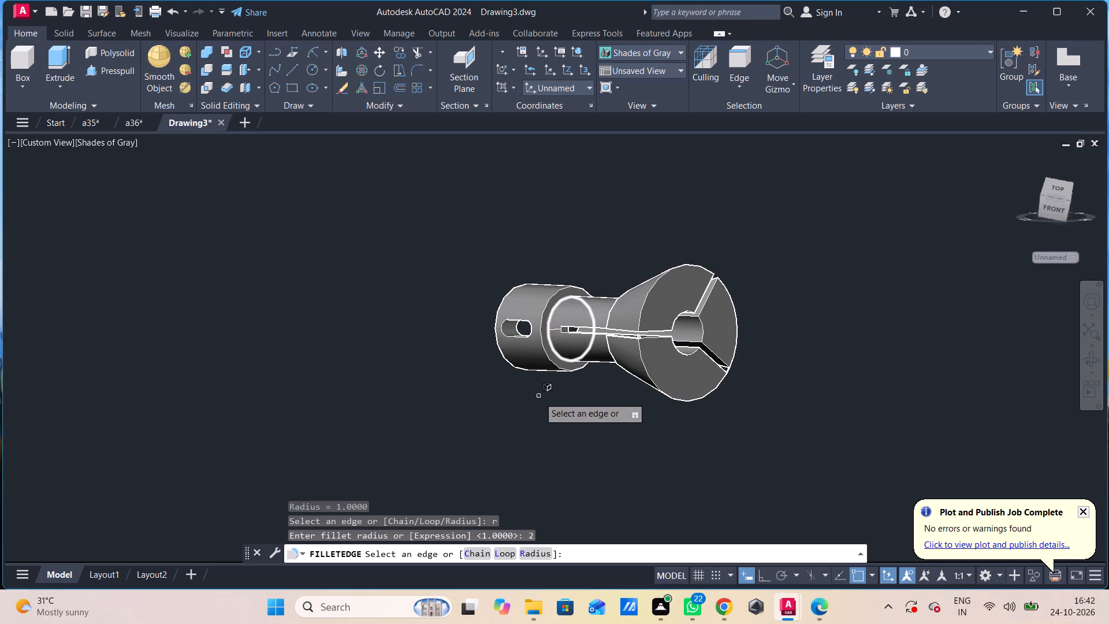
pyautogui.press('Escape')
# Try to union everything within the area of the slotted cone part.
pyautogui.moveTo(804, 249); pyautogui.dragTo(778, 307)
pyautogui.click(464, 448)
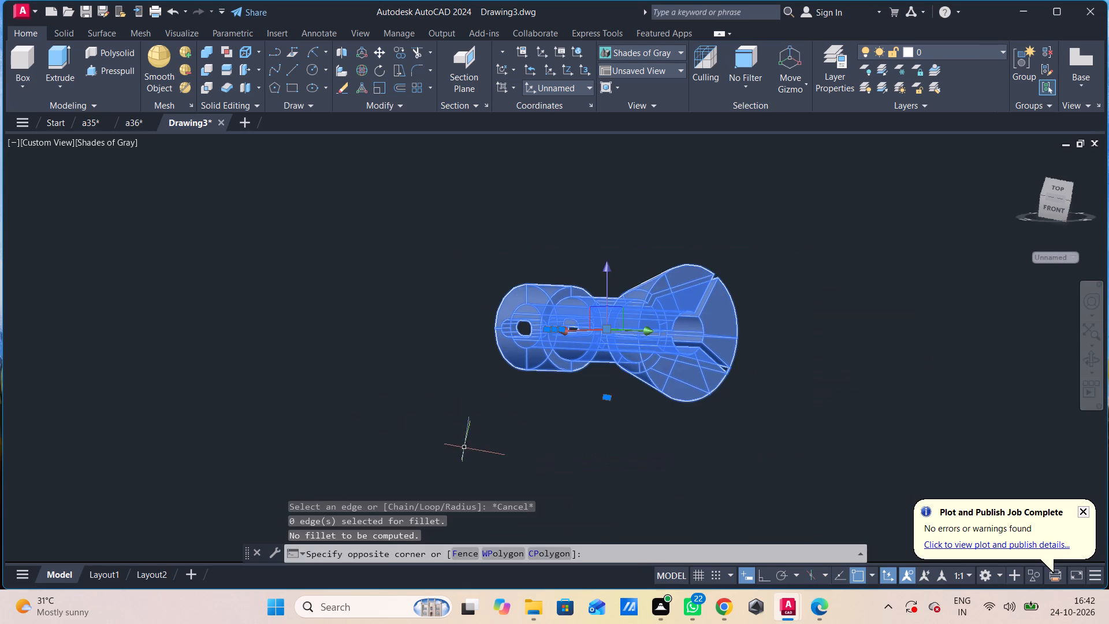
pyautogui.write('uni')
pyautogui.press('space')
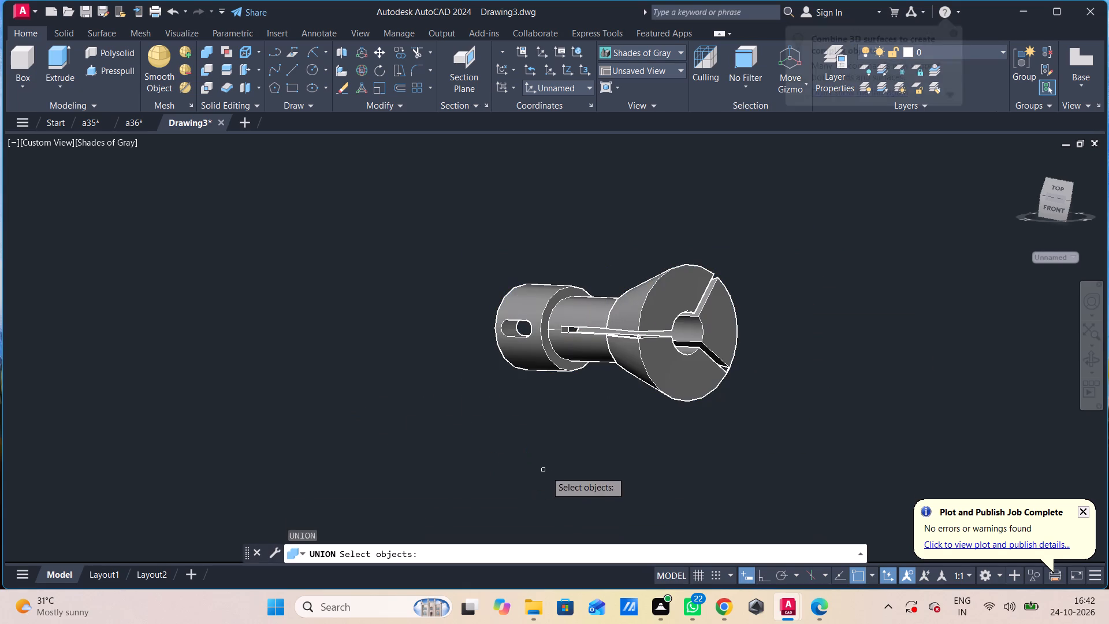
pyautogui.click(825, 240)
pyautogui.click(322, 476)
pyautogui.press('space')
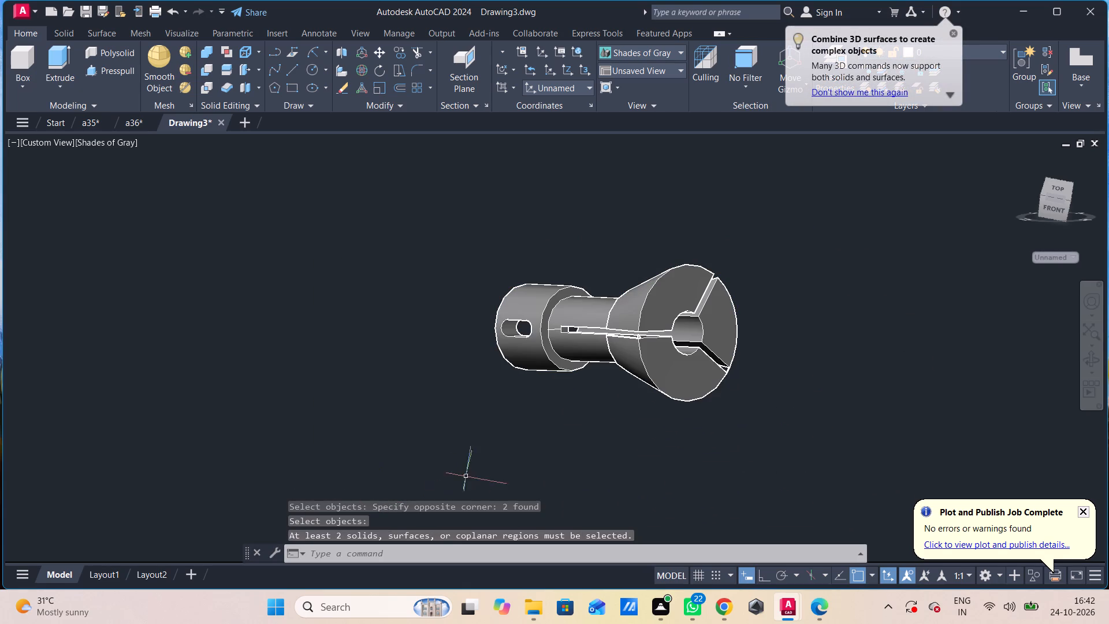
# Fillet the circular edge where the shank meets the collar's front face with a radius of 2.
pyautogui.press('f')
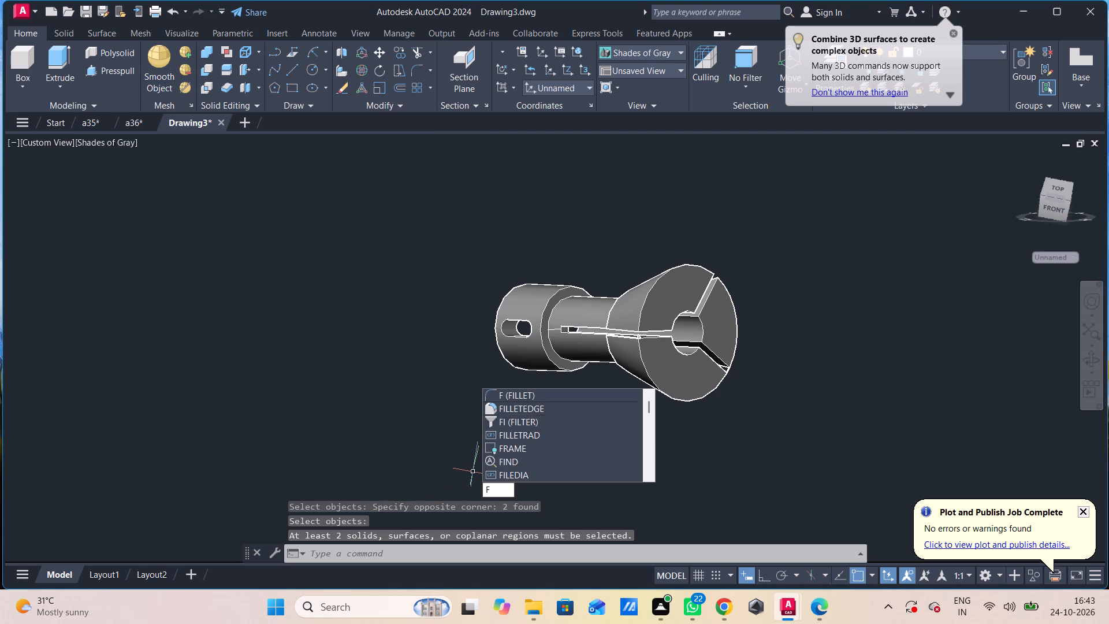
pyautogui.click(535, 402)
pyautogui.write('r')
pyautogui.press('space')
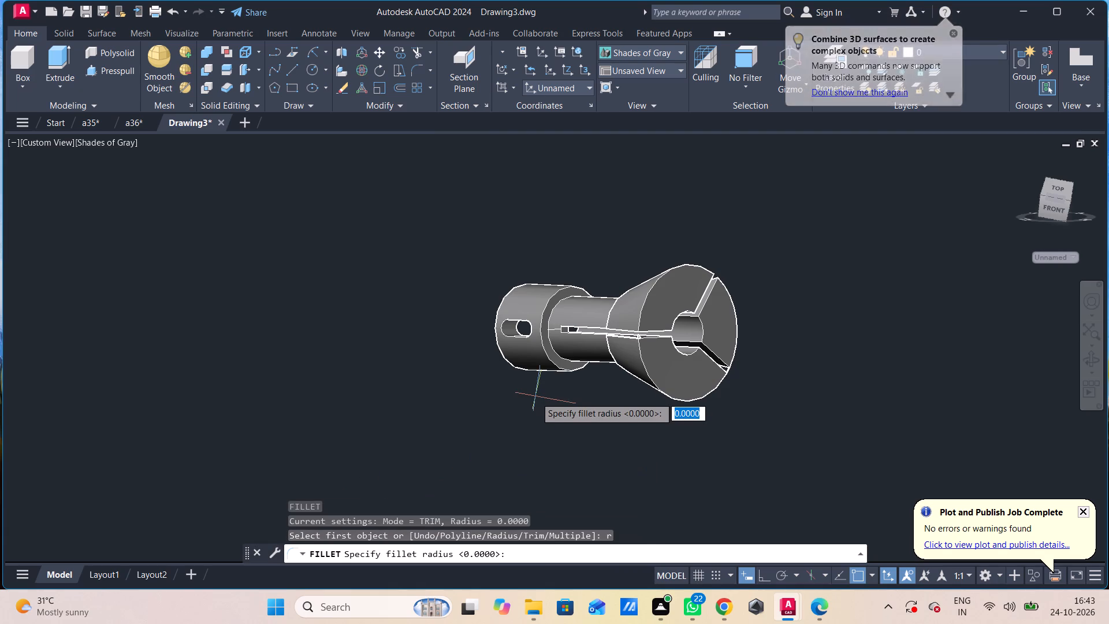
pyautogui.press('2')
pyautogui.press('Return')
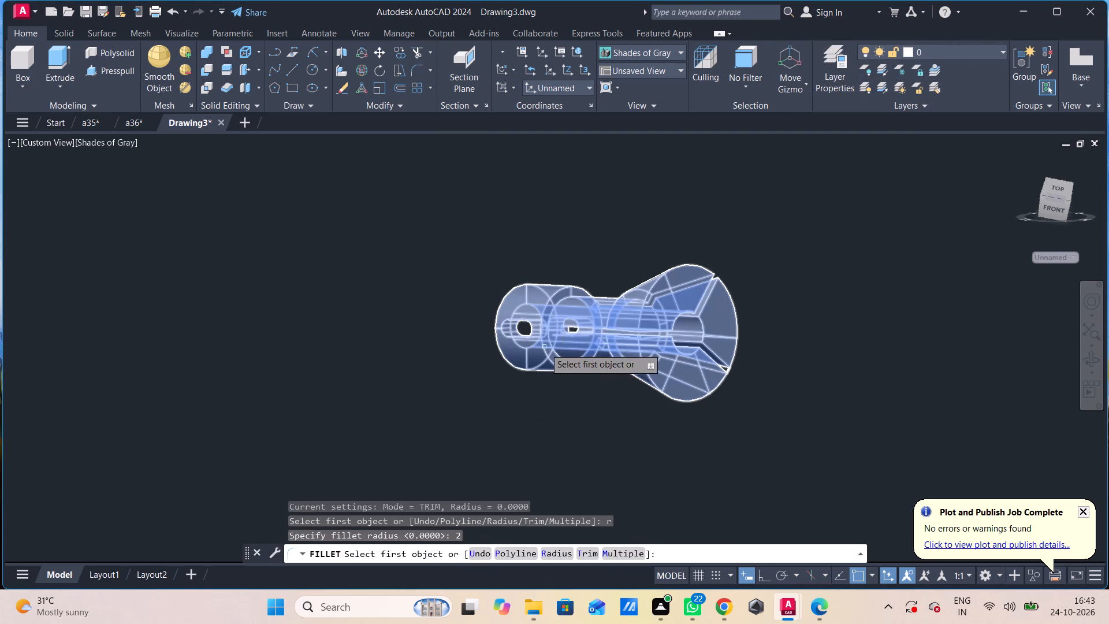
pyautogui.scroll(3, 544, 348)
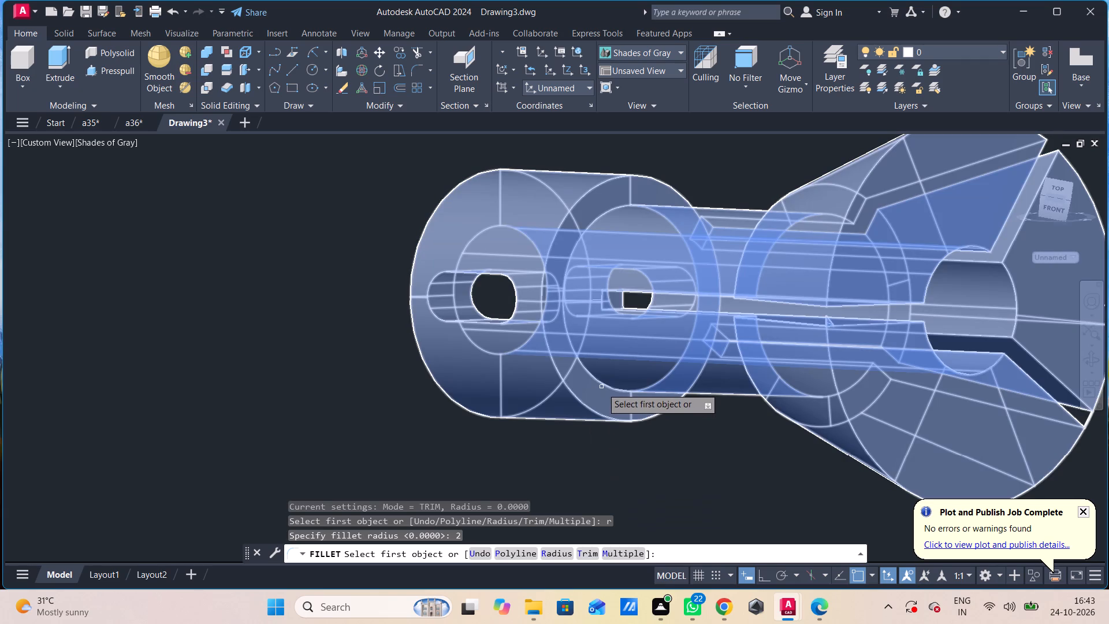
pyautogui.scroll(5, 600, 380)
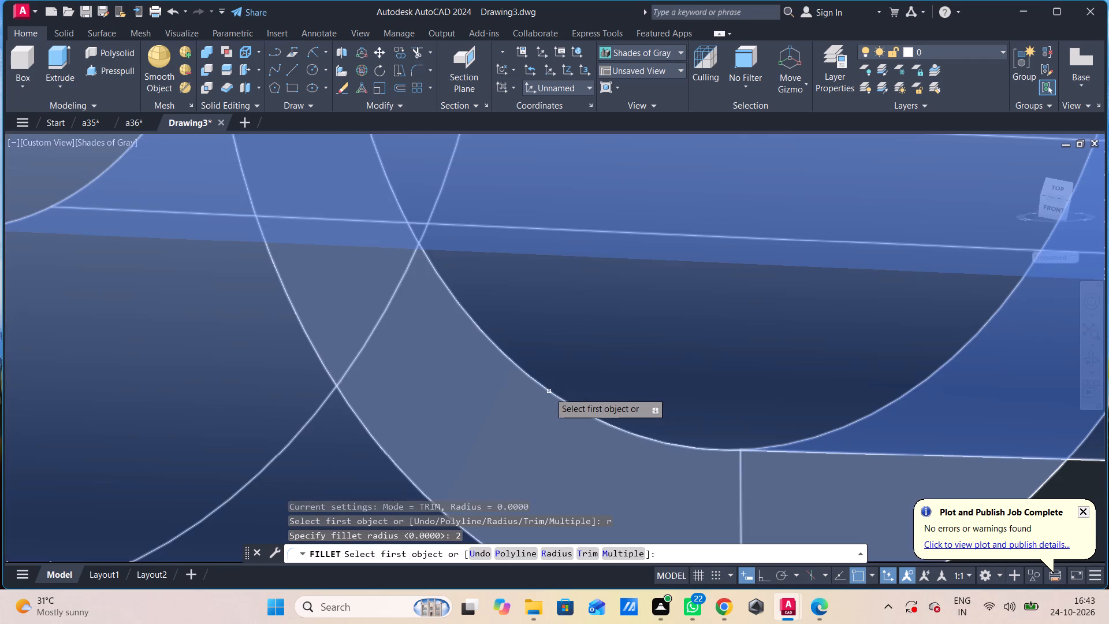
pyautogui.click(548, 392)
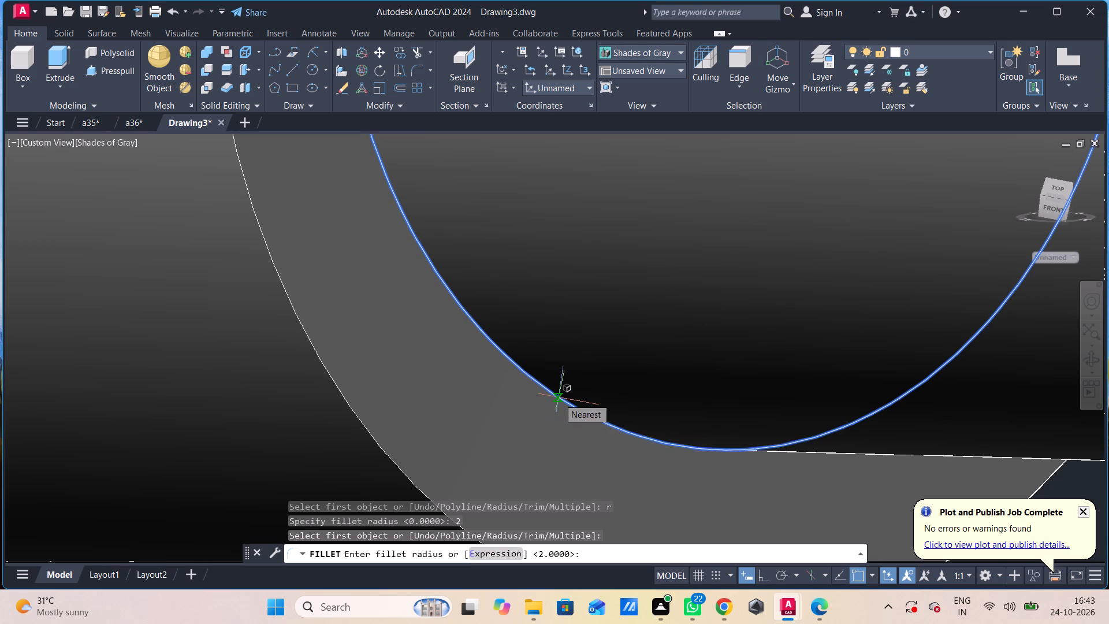
pyautogui.scroll(-4, 559, 394)
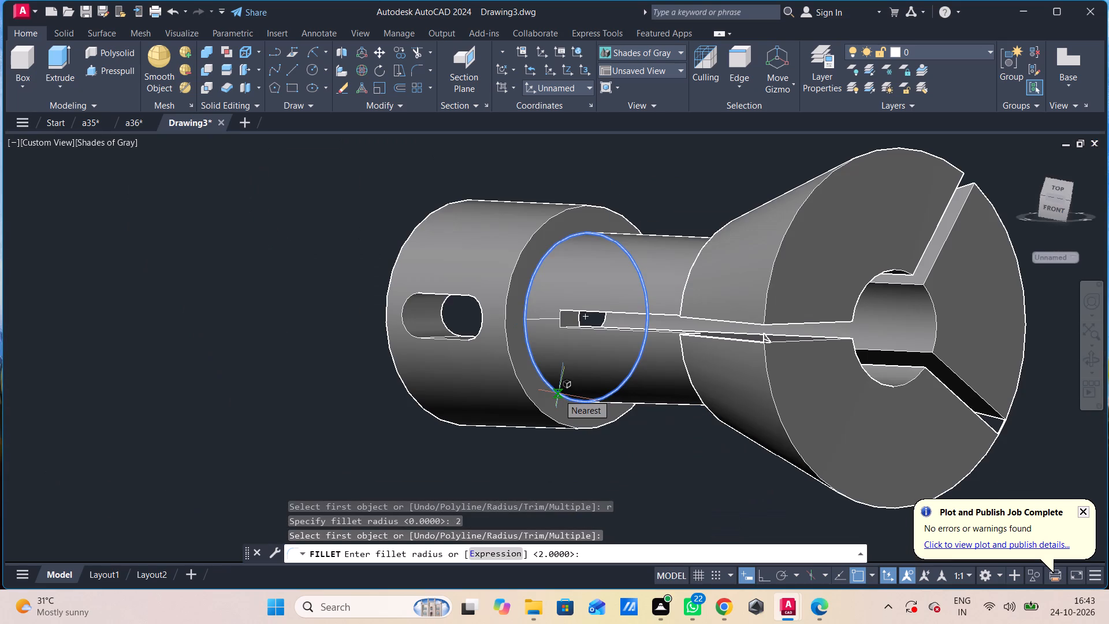
pyautogui.press('Return')
pyautogui.press('Return')
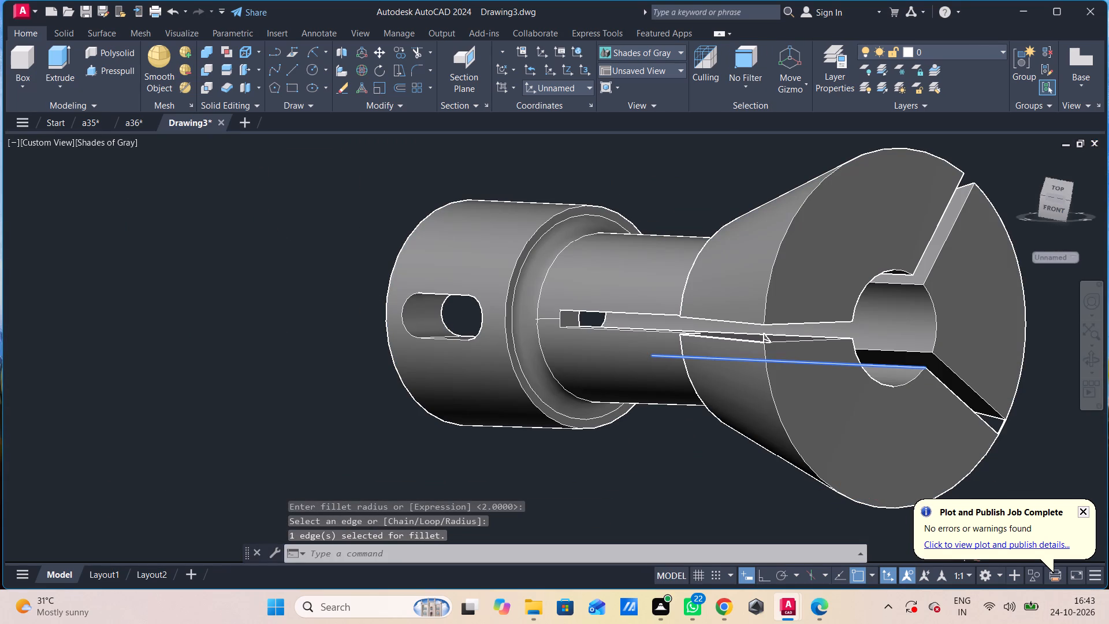
# Examine the filleted part from several angles, including the slotted cone end and a side view.
pyautogui.scroll(-2, 923, 541)
pyautogui.scroll(-2, 577, 450)
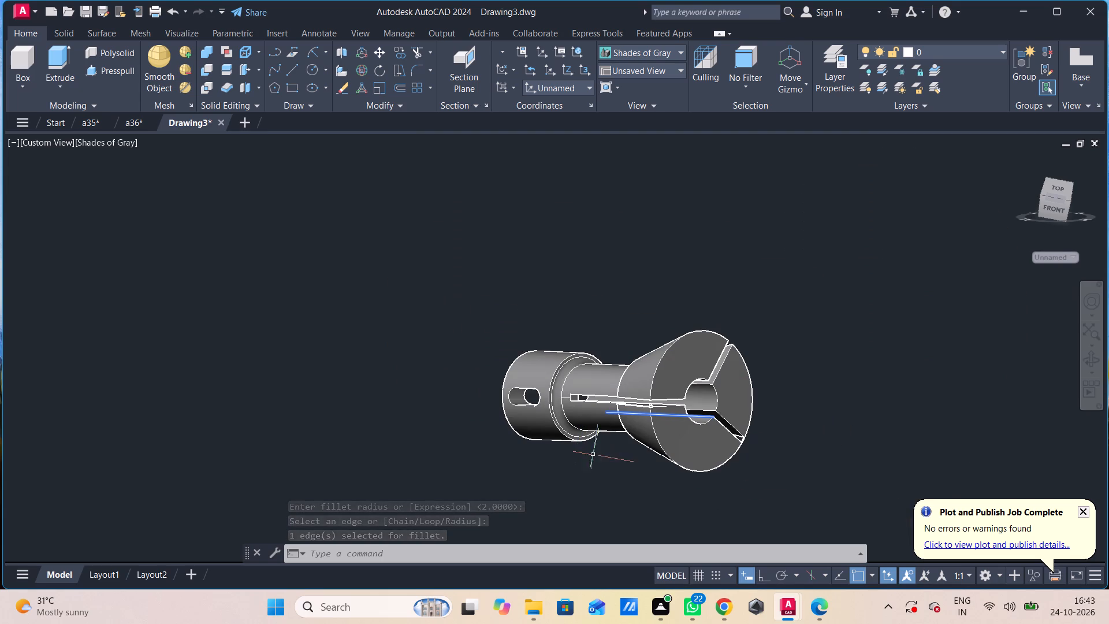
pyautogui.press('Escape')
pyautogui.click(673, 413)
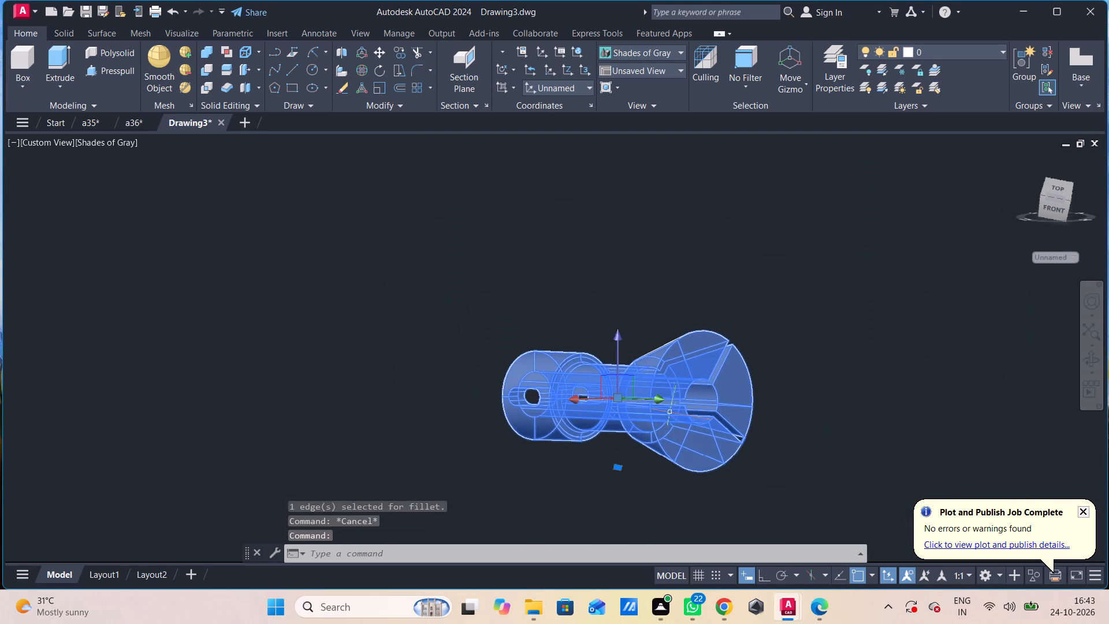
pyautogui.press('Escape')
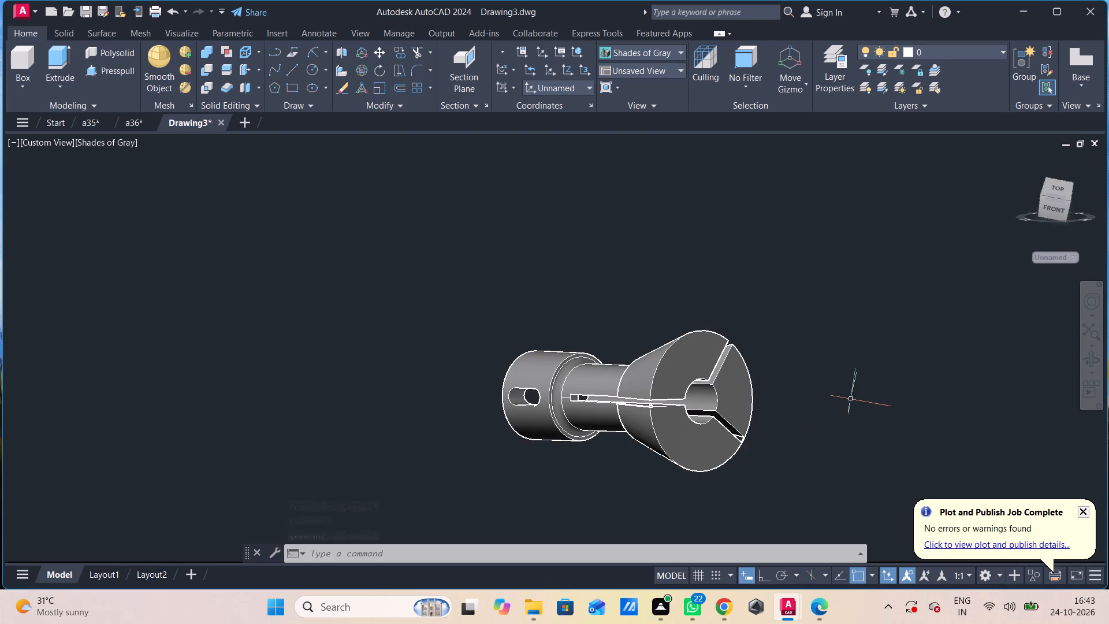
pyautogui.keyDown('shift'); pyautogui.moveTo(849, 400); pyautogui.dragTo(863, 344, button='middle'); pyautogui.keyUp('shift')
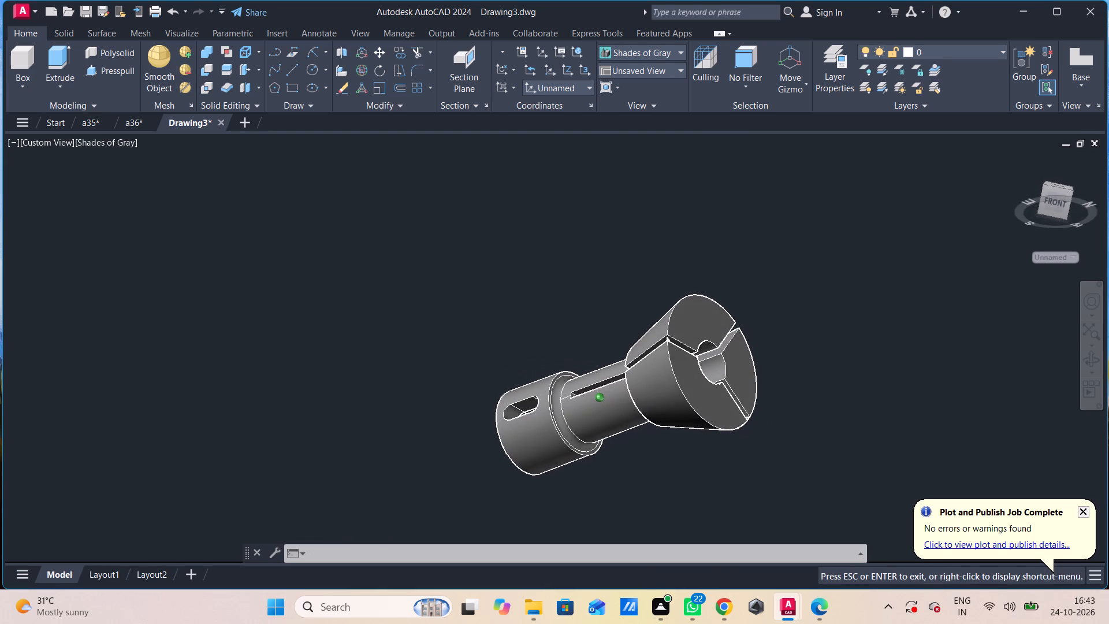
pyautogui.keyDown('shift'); pyautogui.moveTo(863, 344); pyautogui.dragTo(886, 346, button='middle'); pyautogui.keyUp('shift')
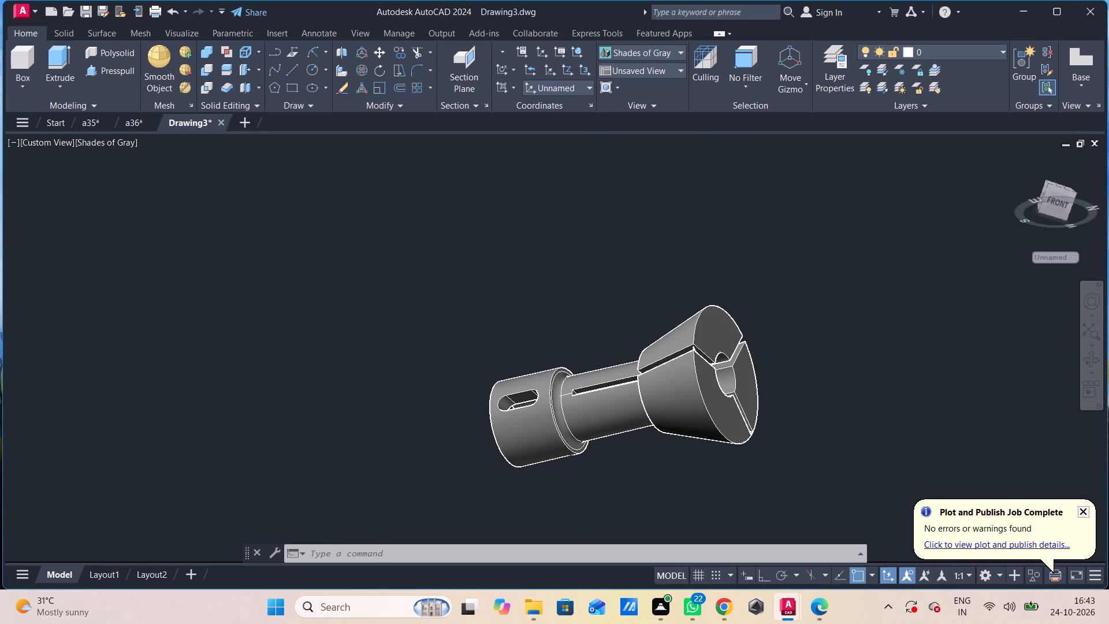
pyautogui.scroll(-1, 548, 277)
pyautogui.moveTo(548, 278); pyautogui.dragTo(548, 303, button='middle')
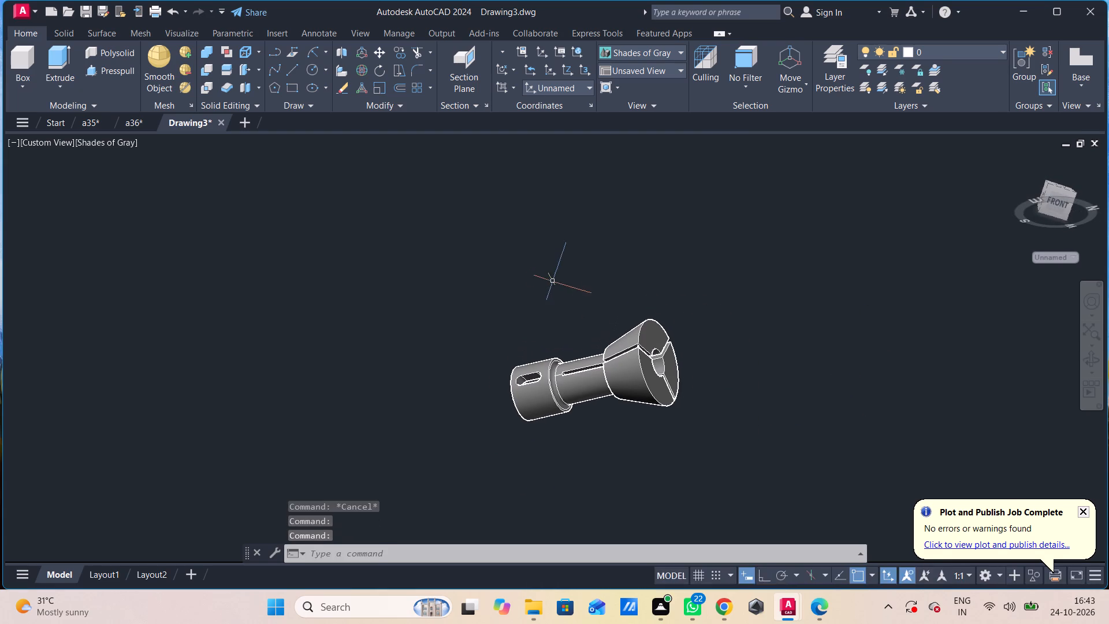
pyautogui.moveTo(554, 280); pyautogui.dragTo(537, 218, button='middle')
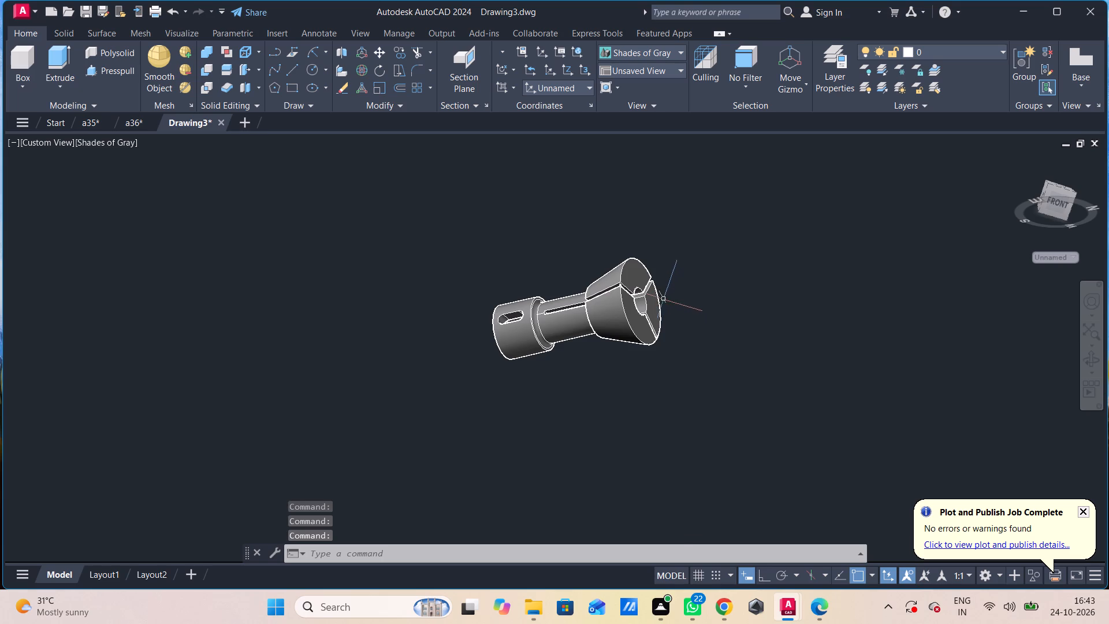
pyautogui.keyDown('shift'); pyautogui.moveTo(555, 243); pyautogui.dragTo(556, 262, button='middle'); pyautogui.keyUp('shift')
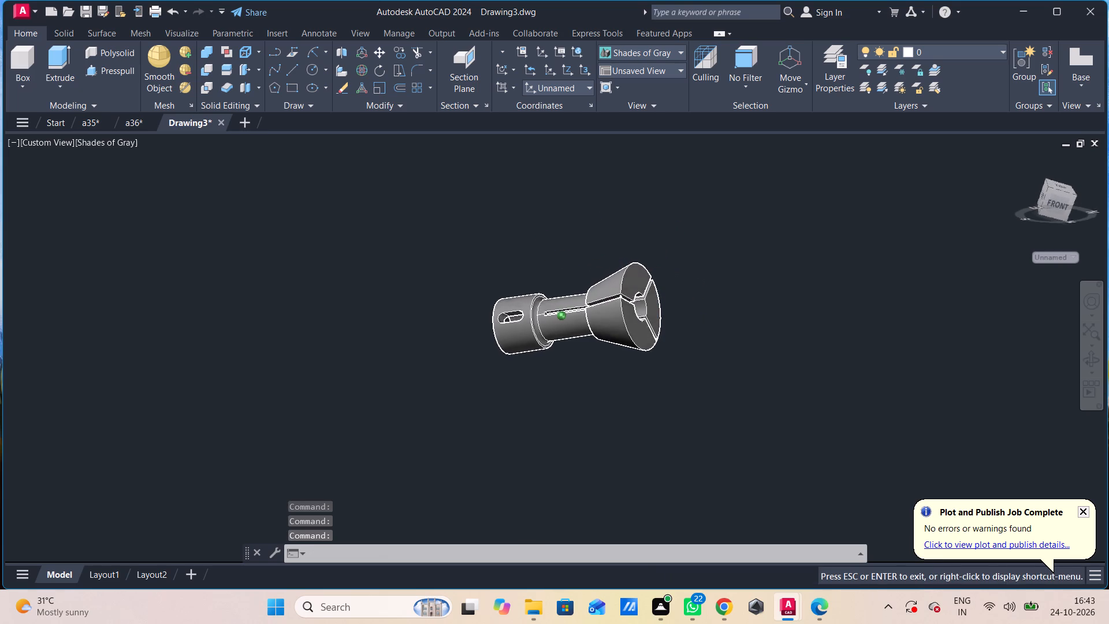
pyautogui.keyDown('shift'); pyautogui.moveTo(556, 262); pyautogui.dragTo(611, 289, button='middle'); pyautogui.keyUp('shift')
pyautogui.keyDown('shift'); pyautogui.moveTo(712, 321); pyautogui.dragTo(712, 311, button='middle'); pyautogui.keyUp('shift')
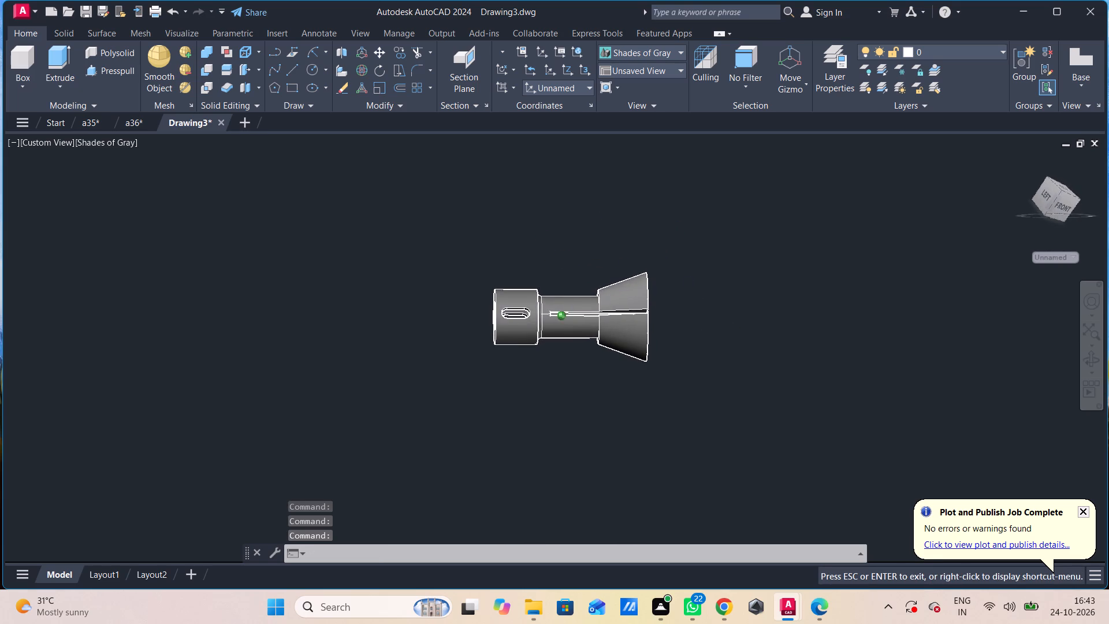
# Examine the finished part from several angles, ending on an angled view showing the collar slot, shank slit and slotted cone face.
pyautogui.keyDown('shift'); pyautogui.moveTo(712, 311); pyautogui.dragTo(650, 321, button='middle'); pyautogui.keyUp('shift')
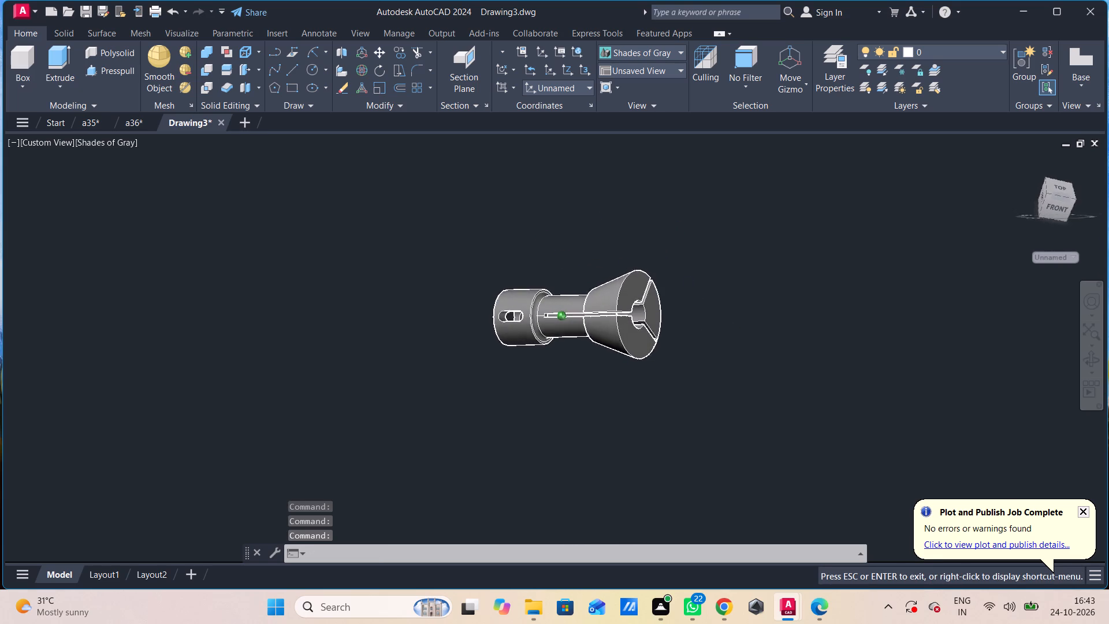
pyautogui.keyDown('shift'); pyautogui.moveTo(650, 321); pyautogui.dragTo(650, 324, button='middle'); pyautogui.keyUp('shift')
pyautogui.keyDown('shift'); pyautogui.moveTo(448, 306); pyautogui.dragTo(453, 313, button='middle'); pyautogui.keyUp('shift')
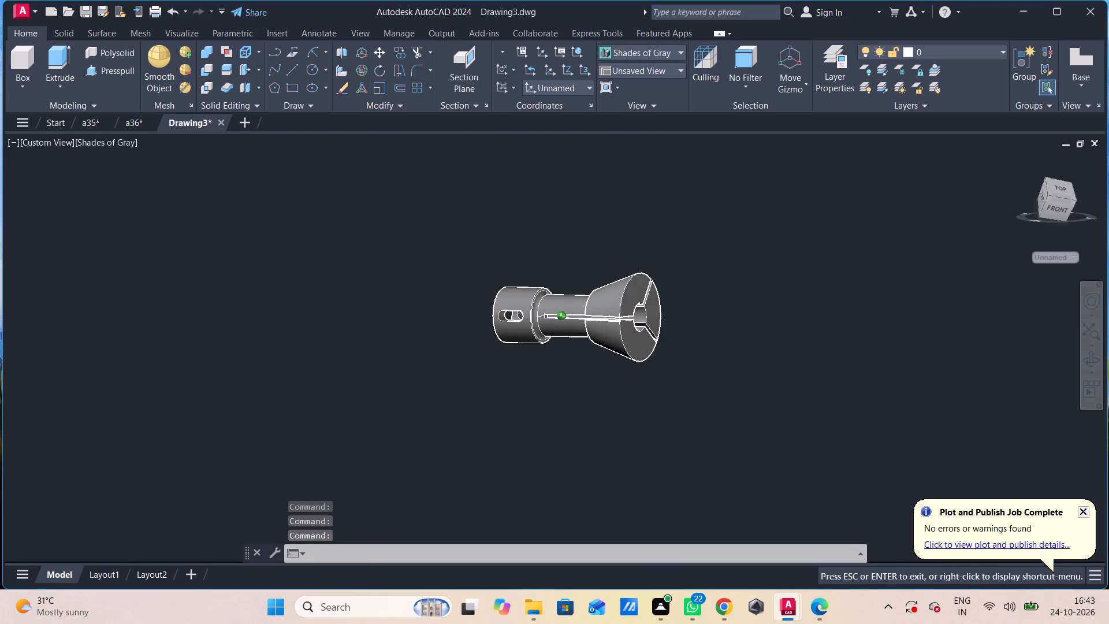
pyautogui.keyDown('shift'); pyautogui.moveTo(453, 313); pyautogui.dragTo(432, 268, button='middle'); pyautogui.keyUp('shift')
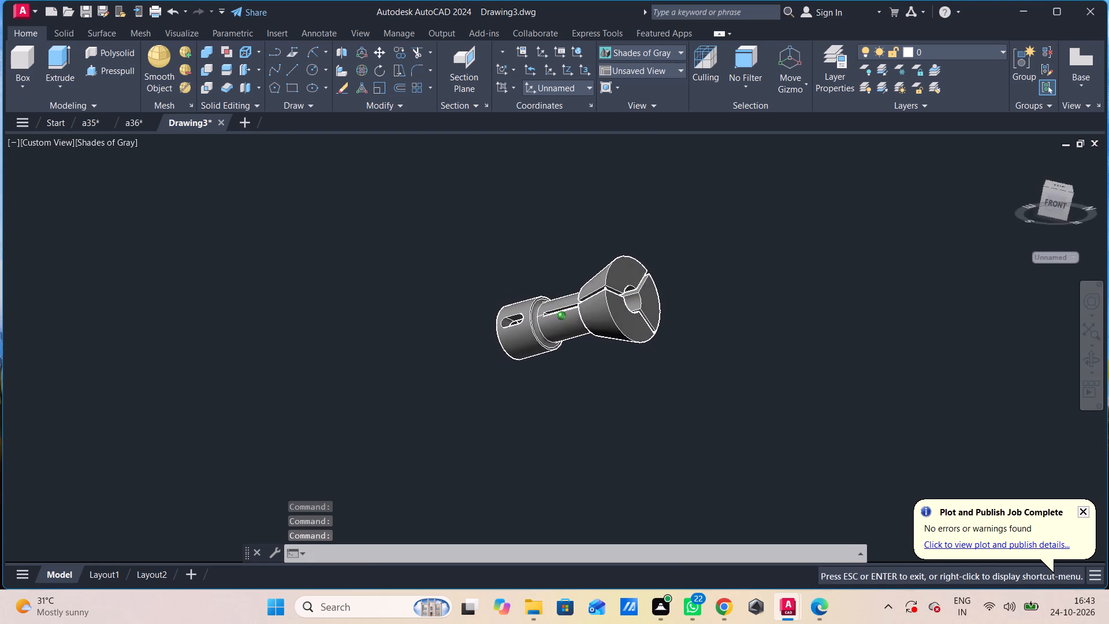
pyautogui.keyDown('shift'); pyautogui.moveTo(432, 268); pyautogui.dragTo(460, 261, button='middle'); pyautogui.keyUp('shift')
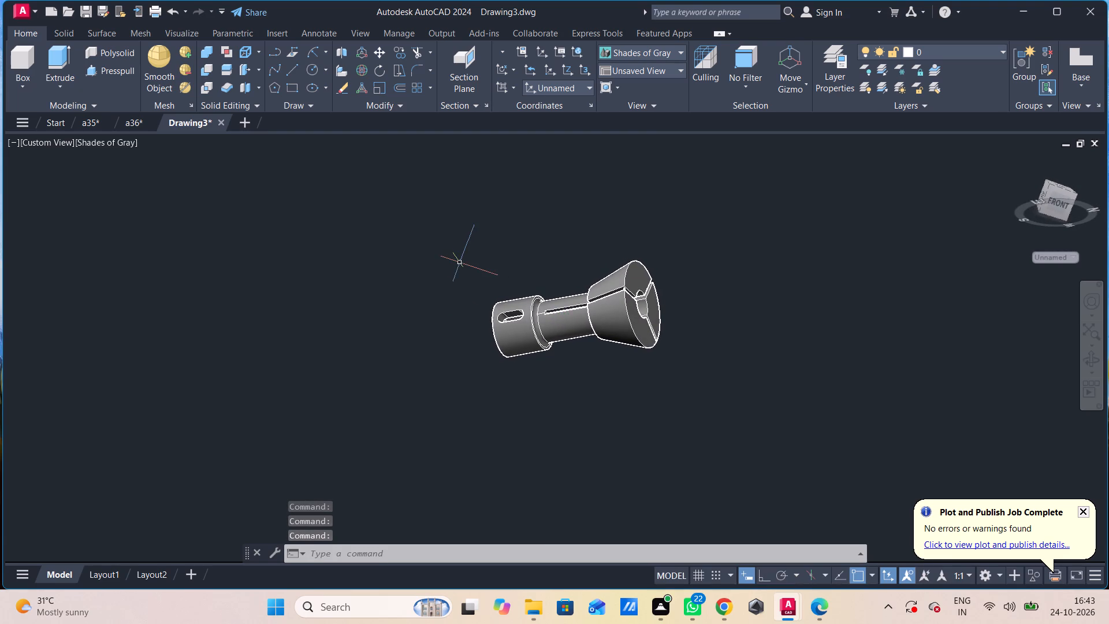
pyautogui.scroll(-1, 468, 262)
pyautogui.scroll(4, 468, 262)
pyautogui.moveTo(477, 265); pyautogui.dragTo(296, 230, button='middle')
pyautogui.scroll(-1, 347, 240)
pyautogui.keyDown('shift'); pyautogui.moveTo(347, 240); pyautogui.dragTo(349, 251, button='middle'); pyautogui.keyUp('shift')
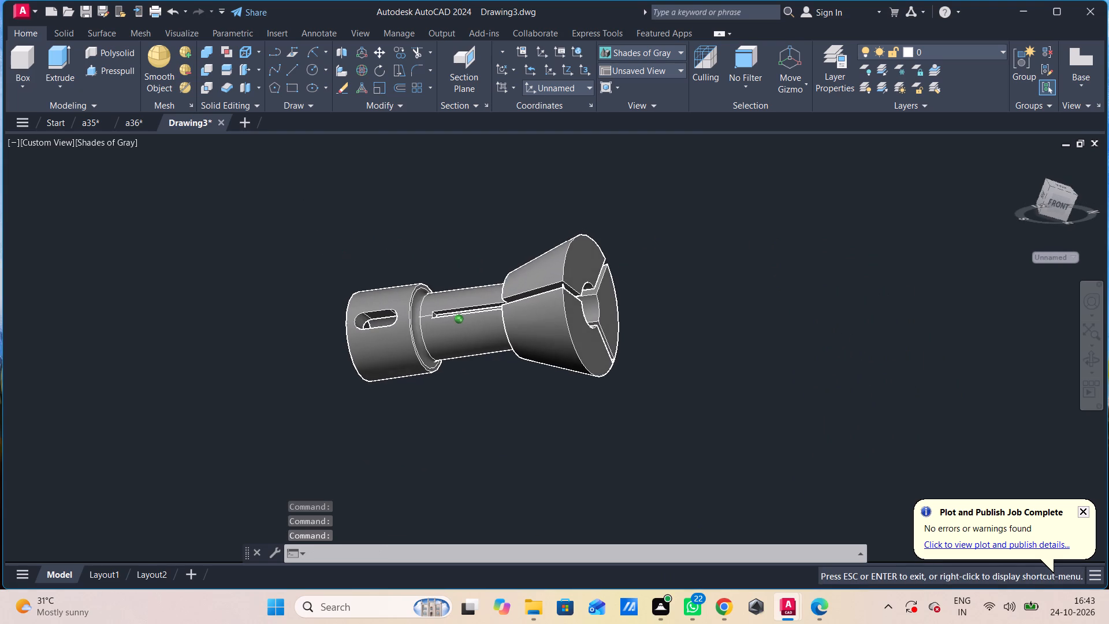
pyautogui.keyDown('shift'); pyautogui.moveTo(349, 251); pyautogui.dragTo(344, 262, button='middle'); pyautogui.keyUp('shift')
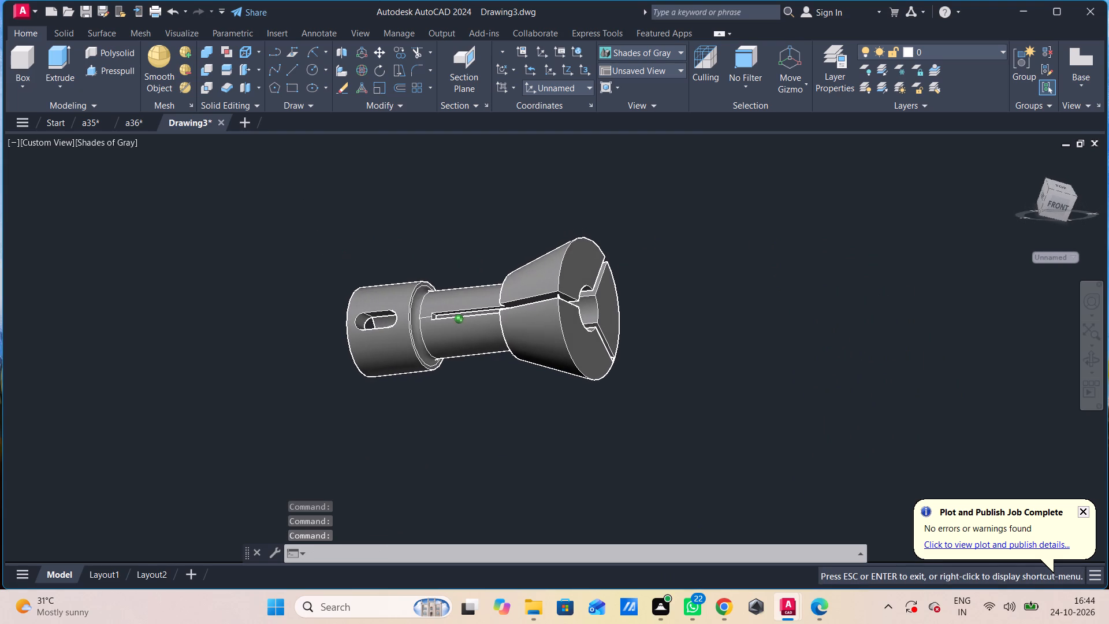
pyautogui.keyDown('shift'); pyautogui.moveTo(344, 262); pyautogui.dragTo(339, 252, button='middle'); pyautogui.keyUp('shift')
pyautogui.scroll(-1, 719, 251)
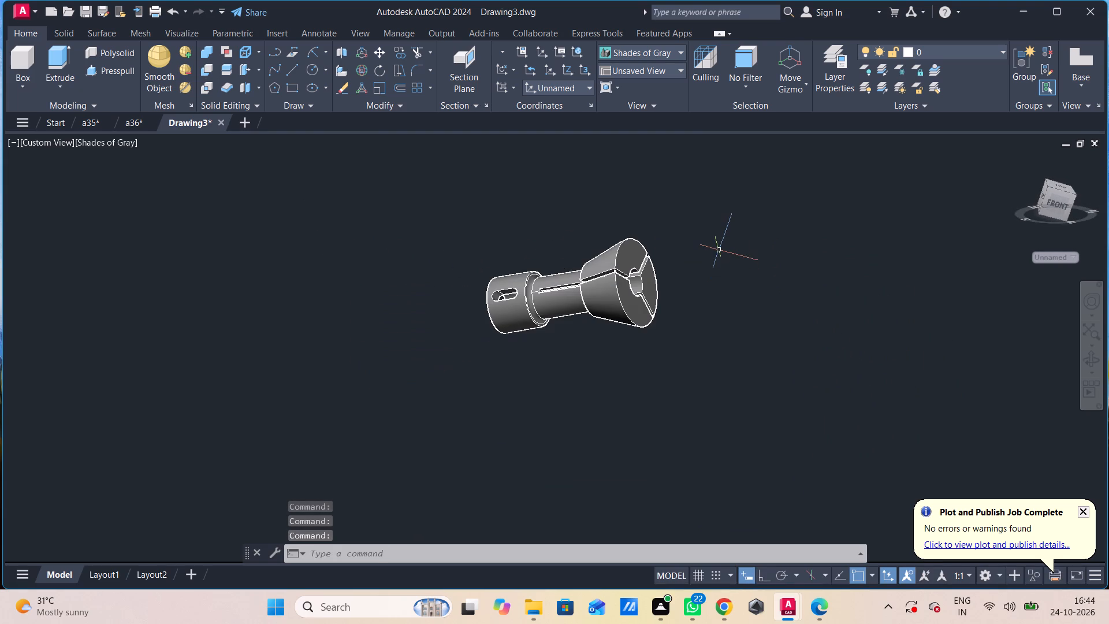
pyautogui.moveTo(721, 270); pyautogui.dragTo(721, 277, button='middle')
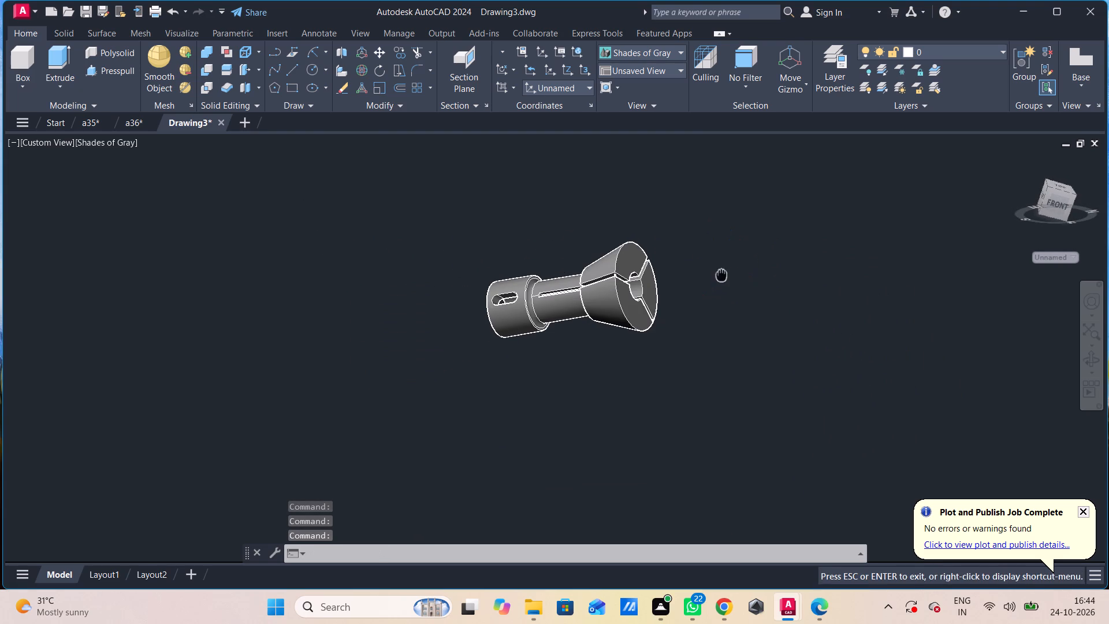
pyautogui.moveTo(721, 277); pyautogui.dragTo(702, 328, button='middle')
pyautogui.scroll(1, 701, 313)
pyautogui.moveTo(704, 309); pyautogui.dragTo(705, 286, button='middle')
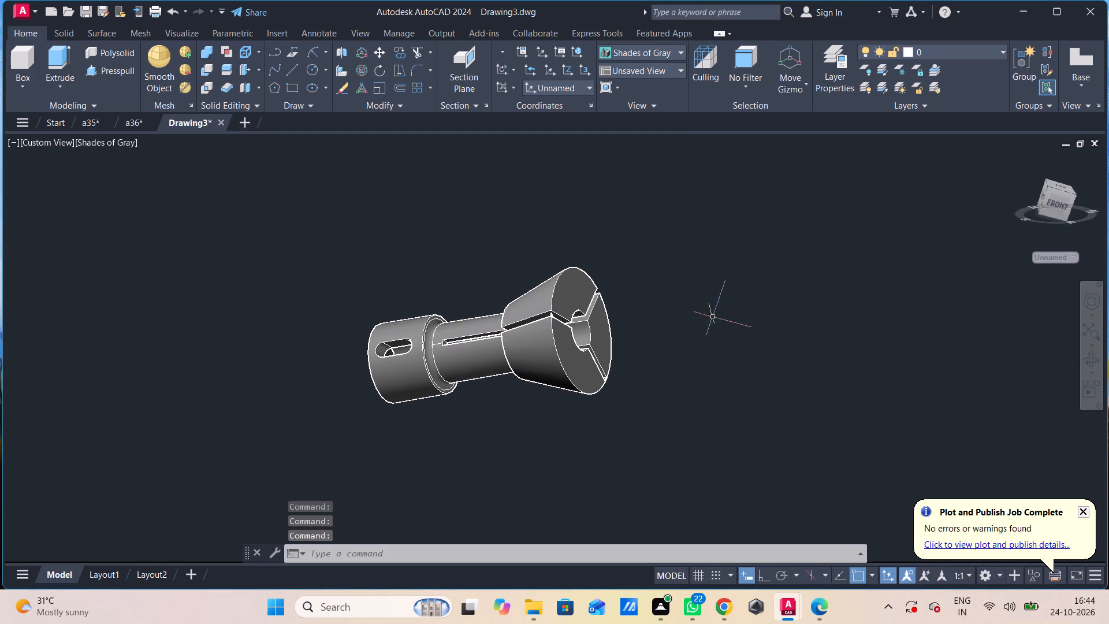
# Save the drawing as a37 in the CAD folder.
pyautogui.hotkey('ctrl', 's')
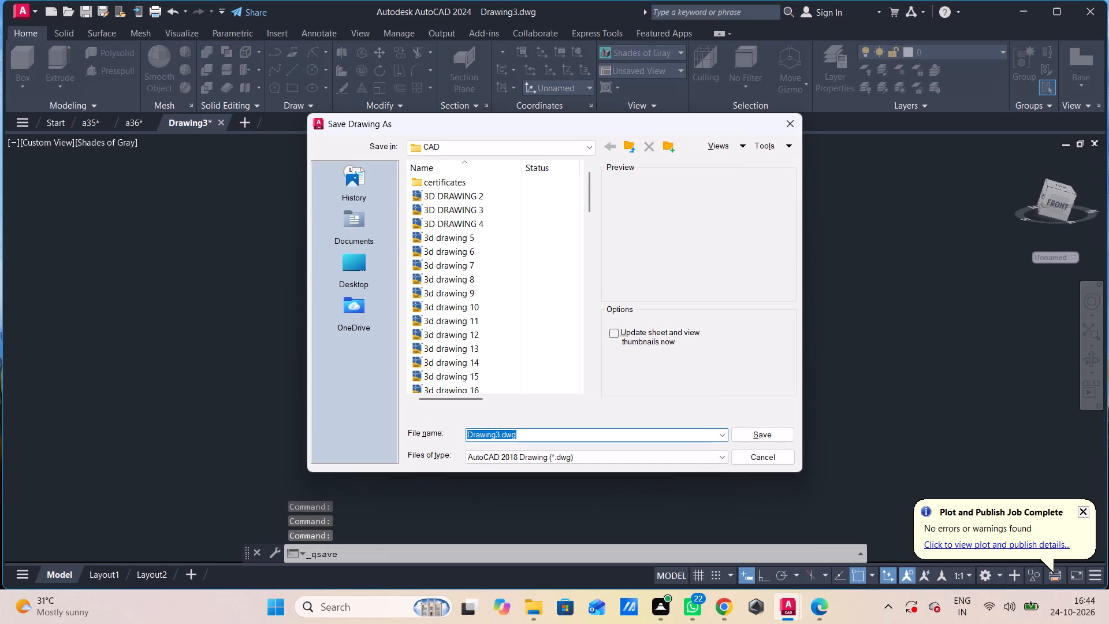
pyautogui.write('a37')
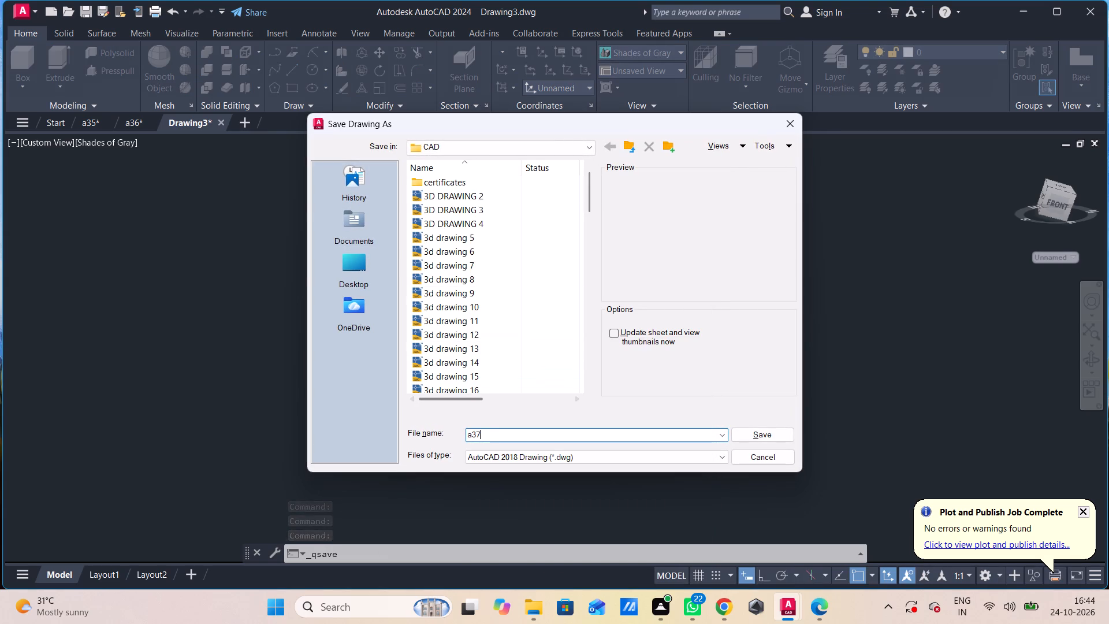
pyautogui.press('space')
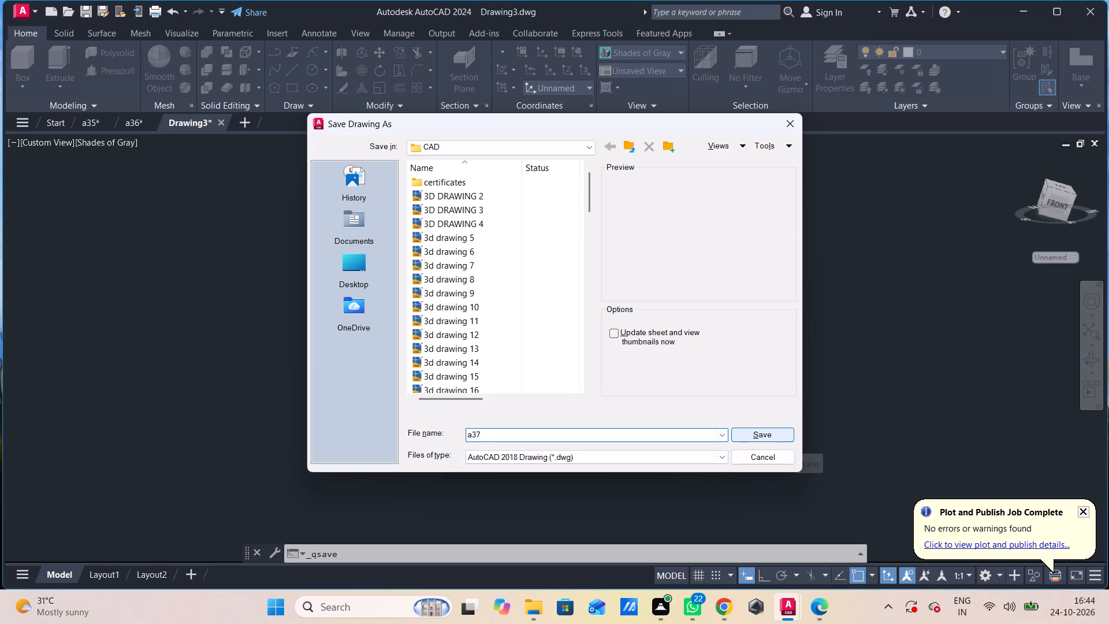
pyautogui.click(786, 435)
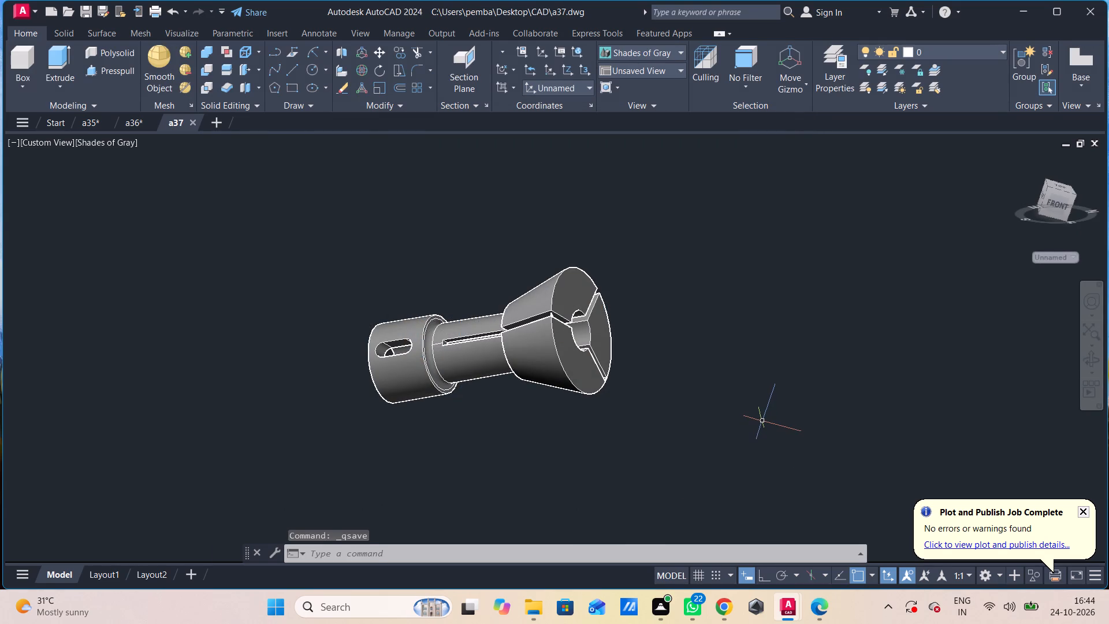
# Set up a single-sheet plot with the AutoCAD PDF (High Quality Print).pc3 plotter and centre the plot on the paper.
pyautogui.hotkey('ctrl', 'p')
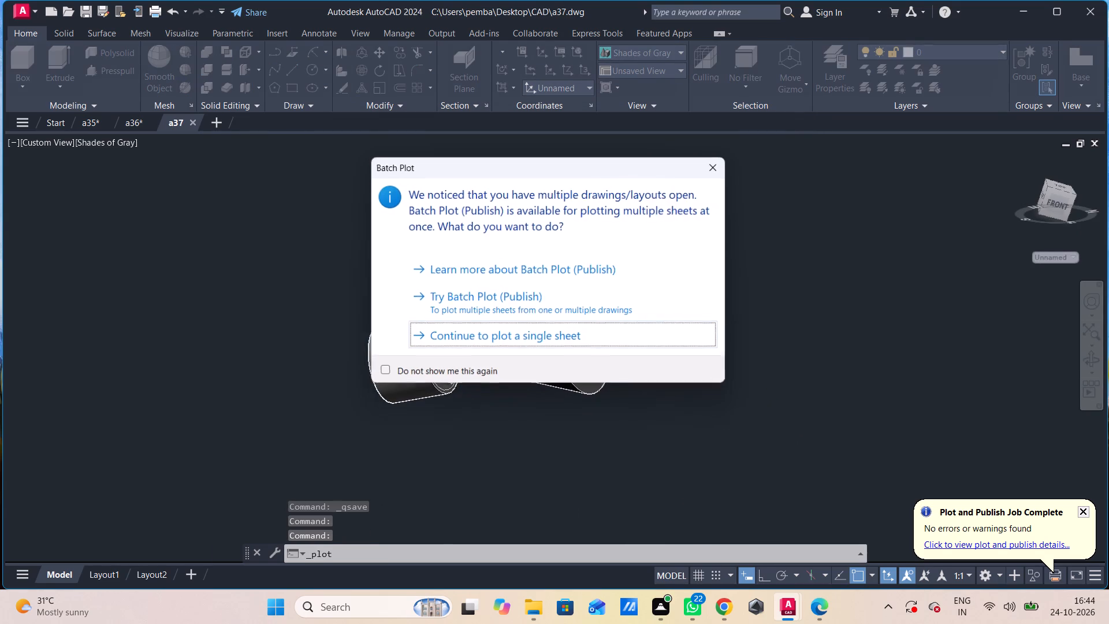
pyautogui.click(722, 164)
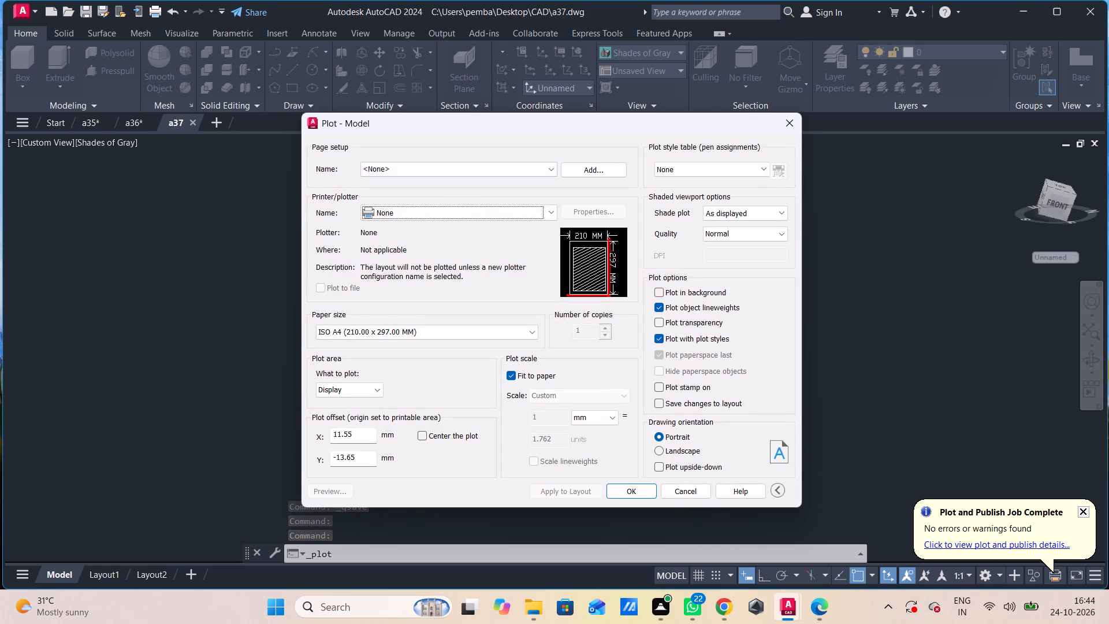
pyautogui.click(476, 221)
pyautogui.click(475, 210)
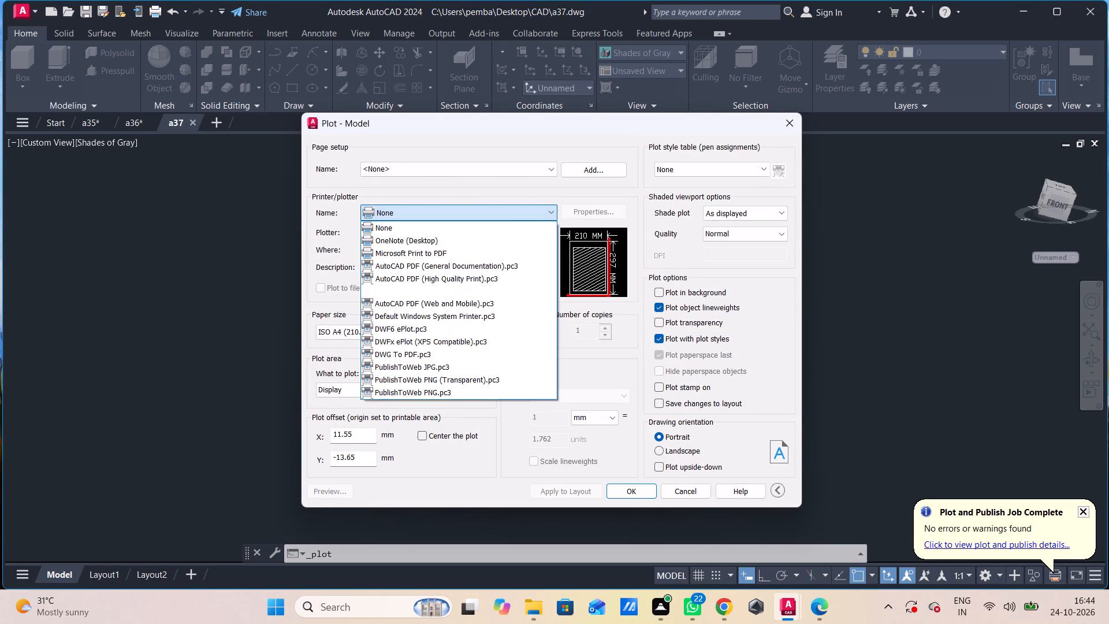
pyautogui.click(425, 276)
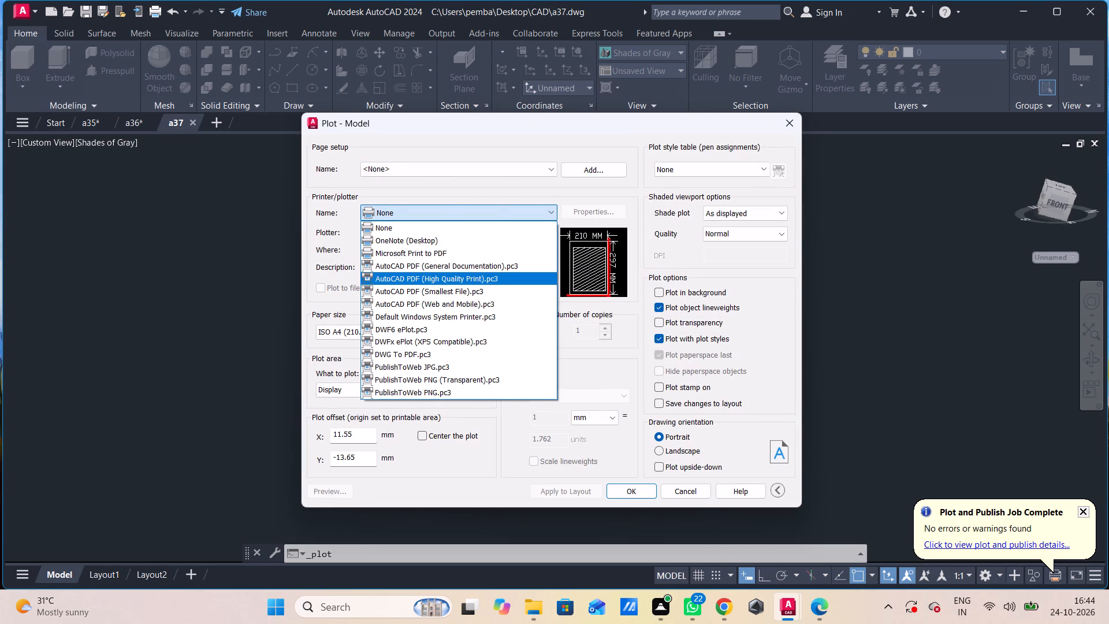
pyautogui.click(425, 449)
pyautogui.click(423, 431)
# Set the plot area to a window enclosing the whole part with some margin around it.
pyautogui.click(343, 385)
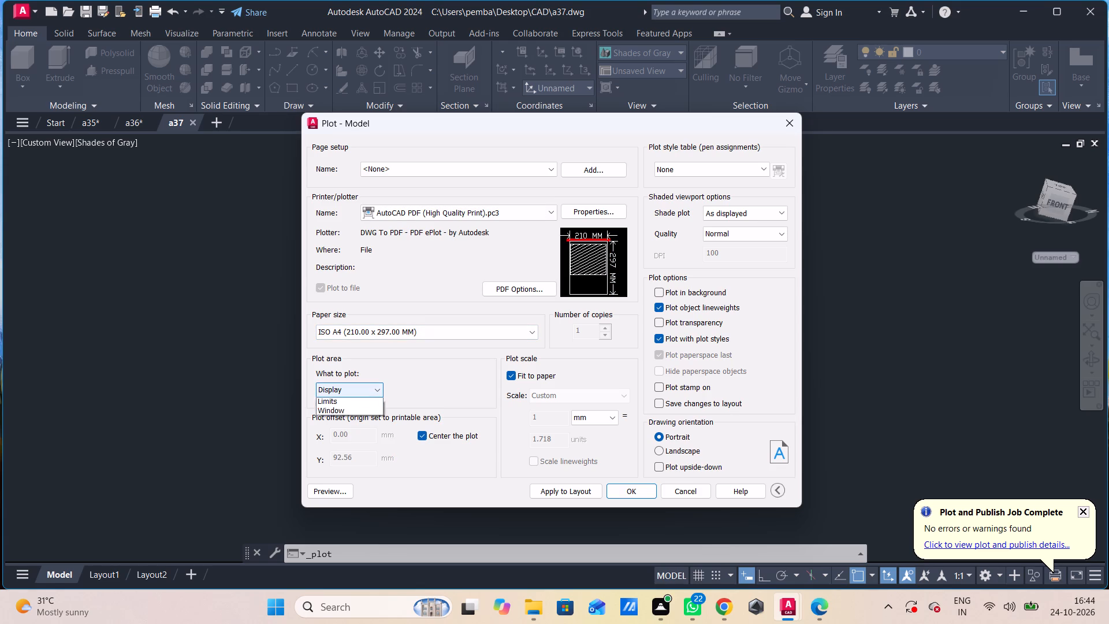
pyautogui.click(348, 435)
pyautogui.click(363, 428)
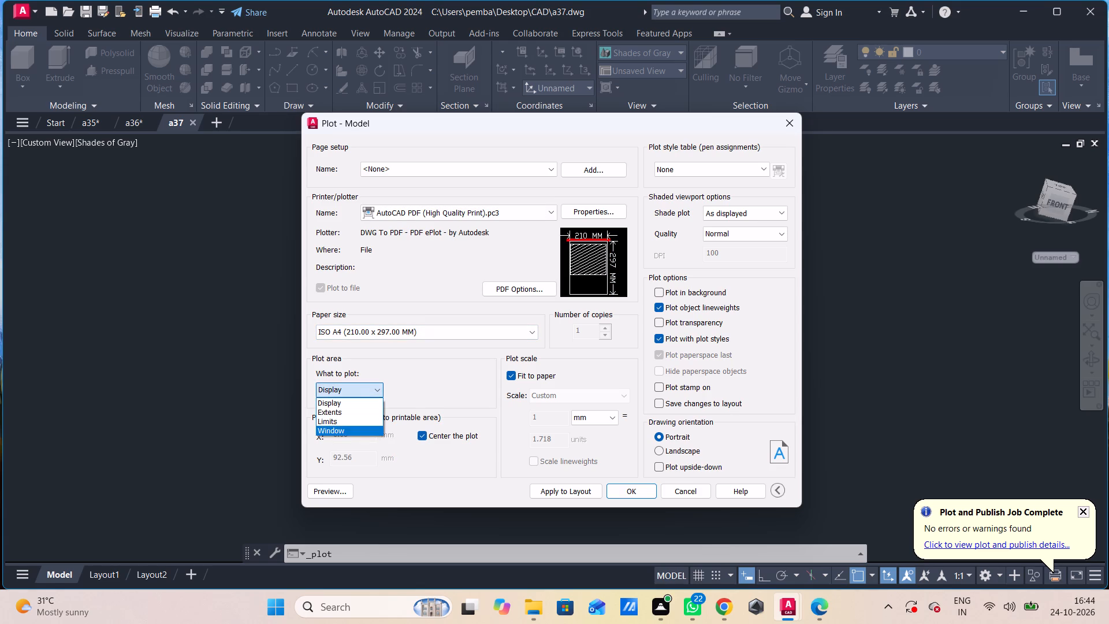
pyautogui.moveTo(673, 188); pyautogui.dragTo(673, 194)
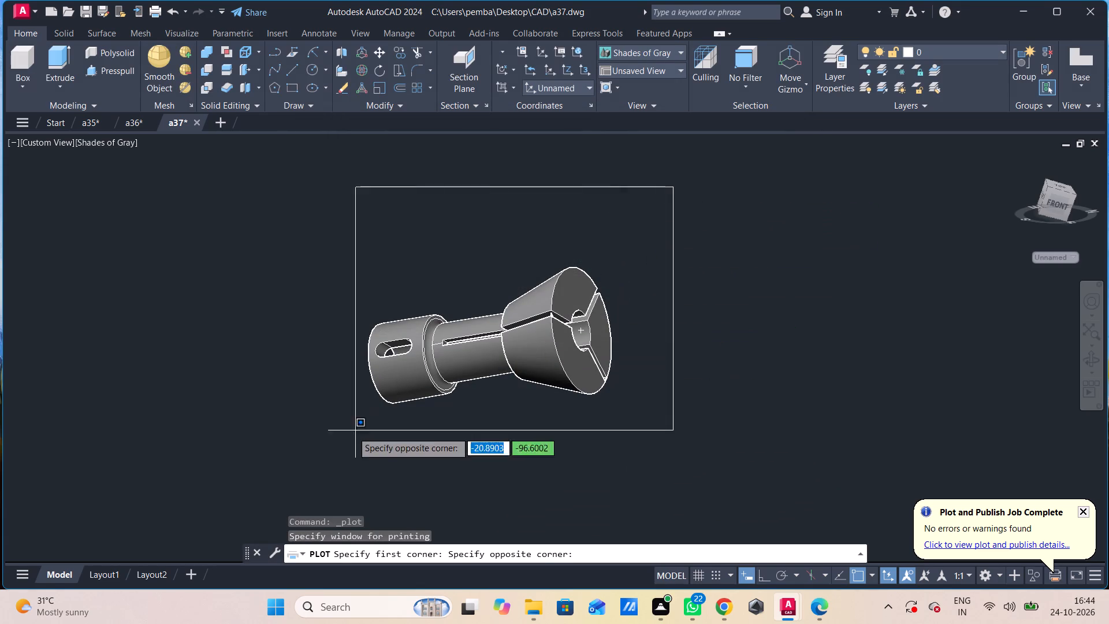
pyautogui.click(306, 478)
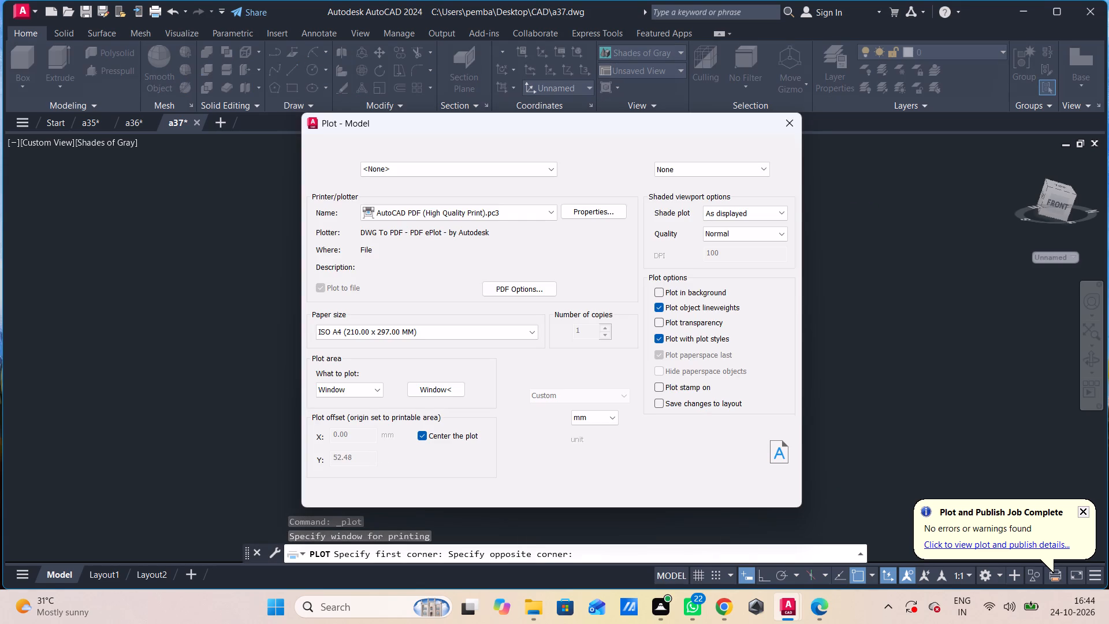
# Preview the plot, output it as a37-Model.pdf in the CAD folder, and minimise the opened PDF to return to the drawing.
pyautogui.click(332, 484)
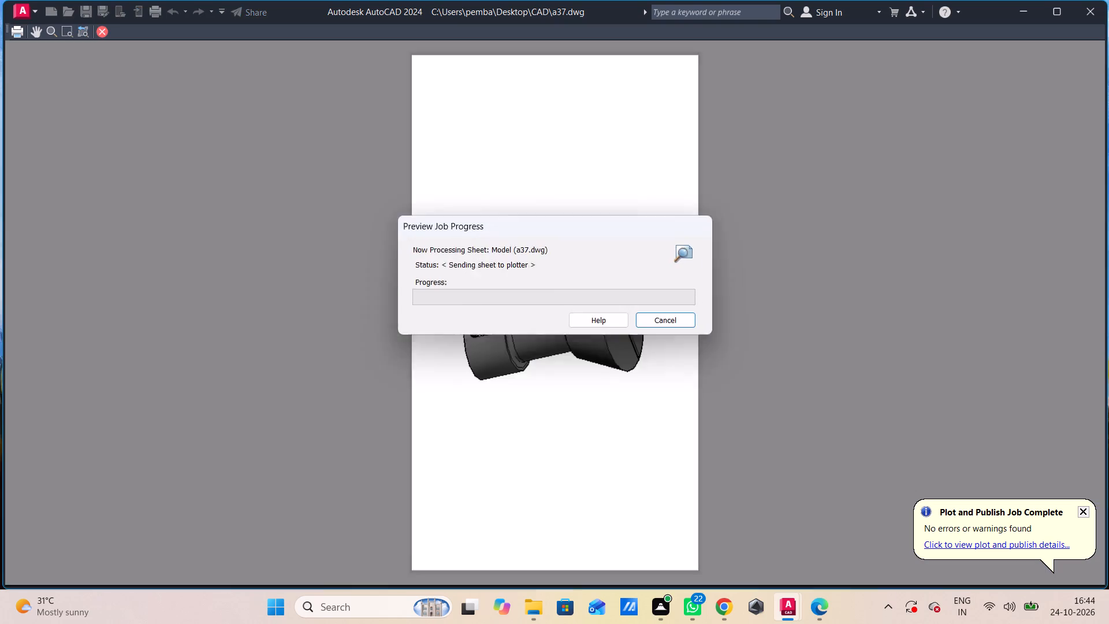
pyautogui.click(21, 30)
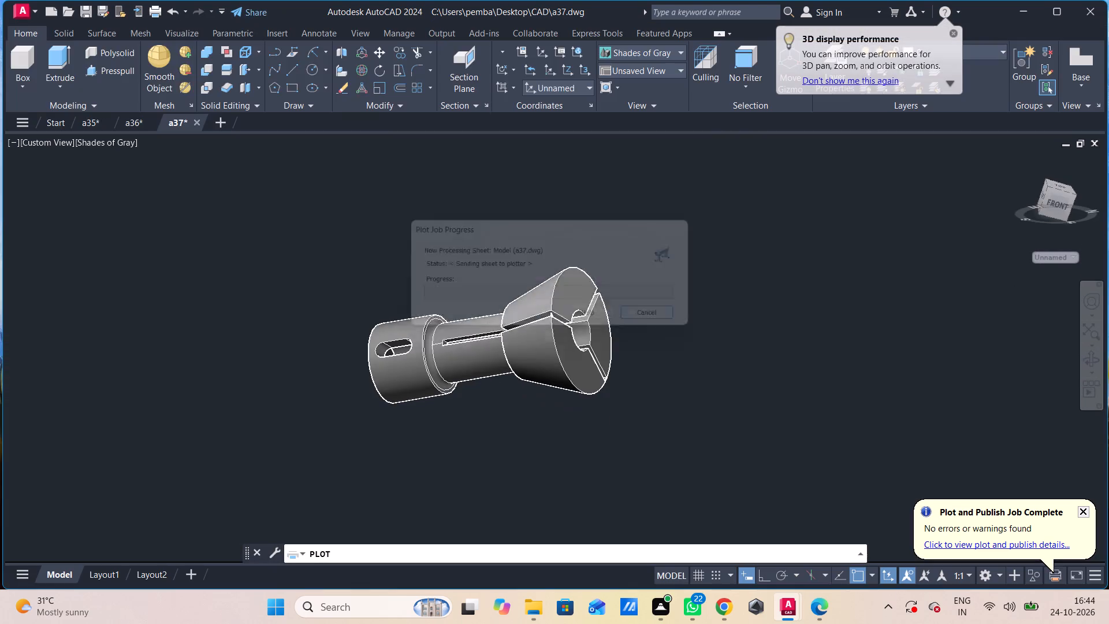
pyautogui.click(779, 441)
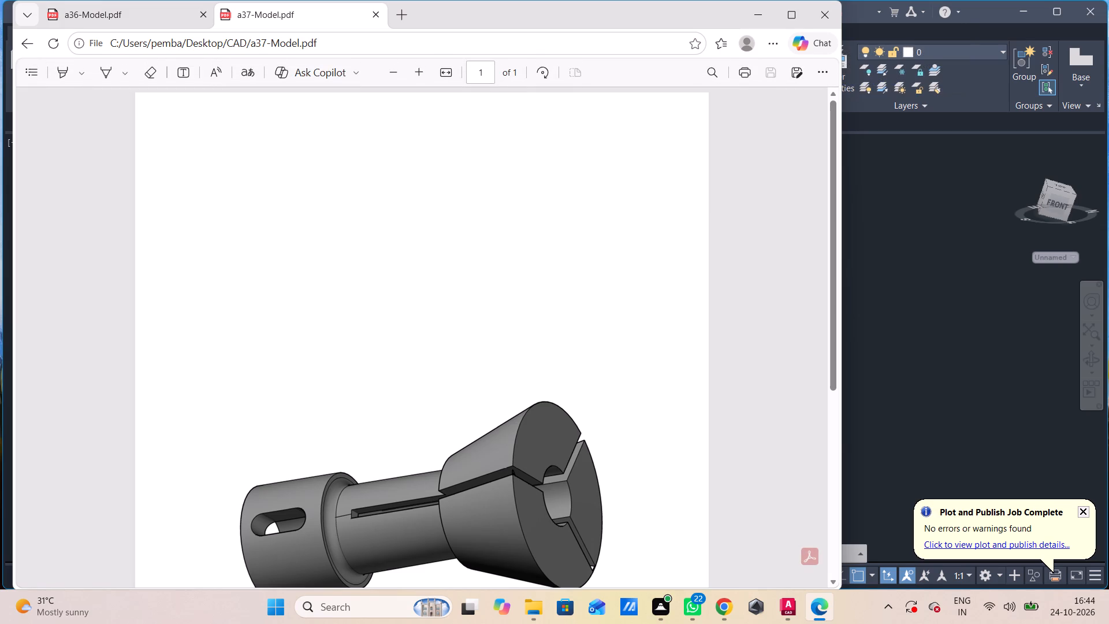
pyautogui.click(751, 12)
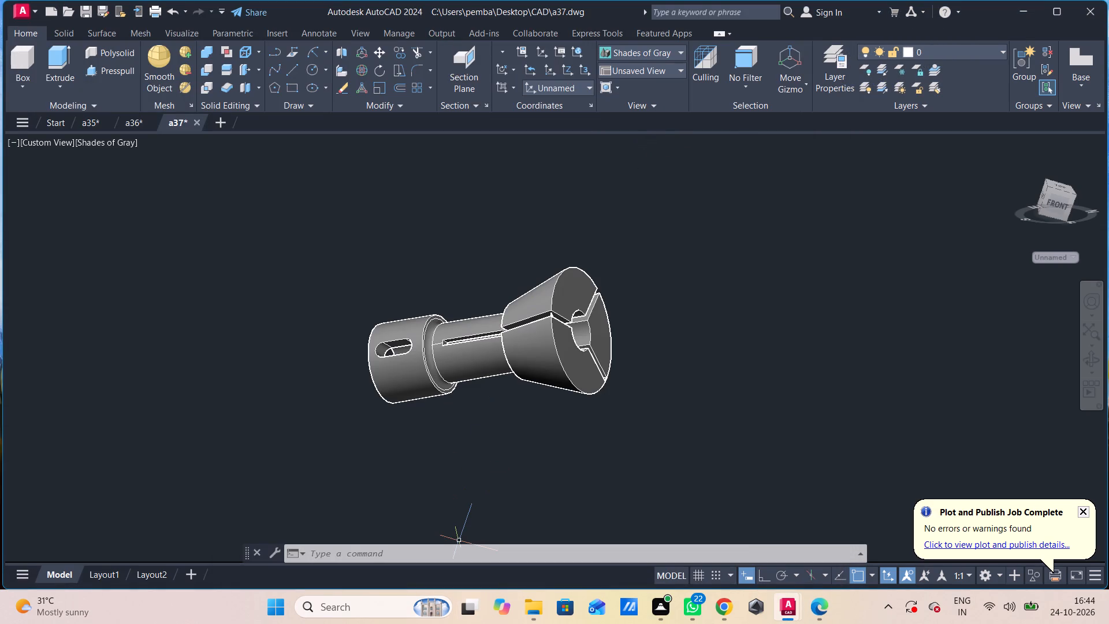
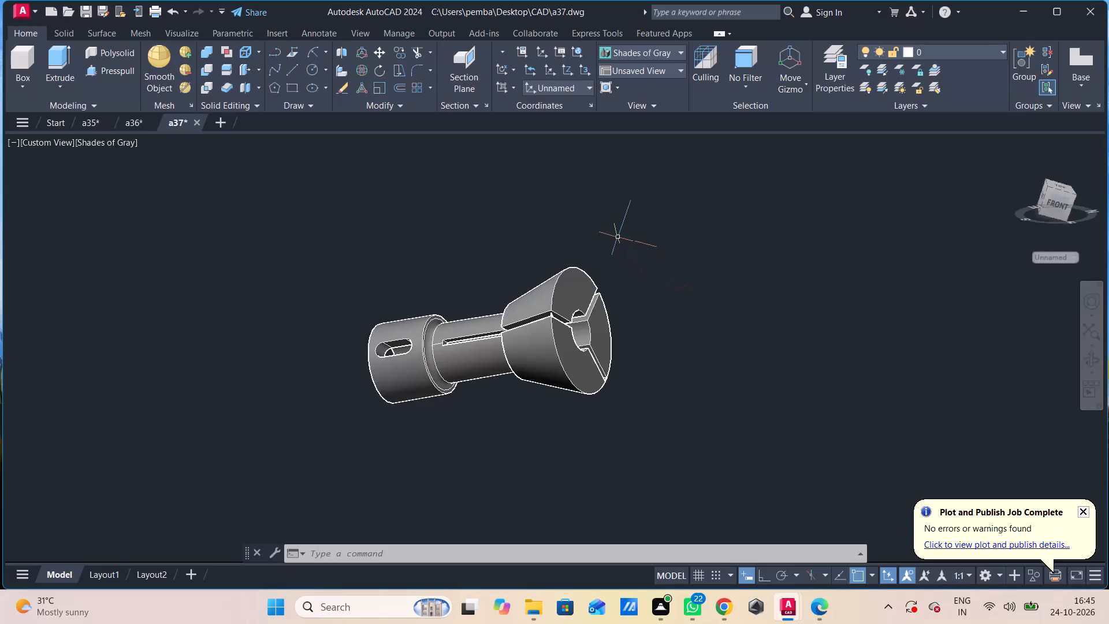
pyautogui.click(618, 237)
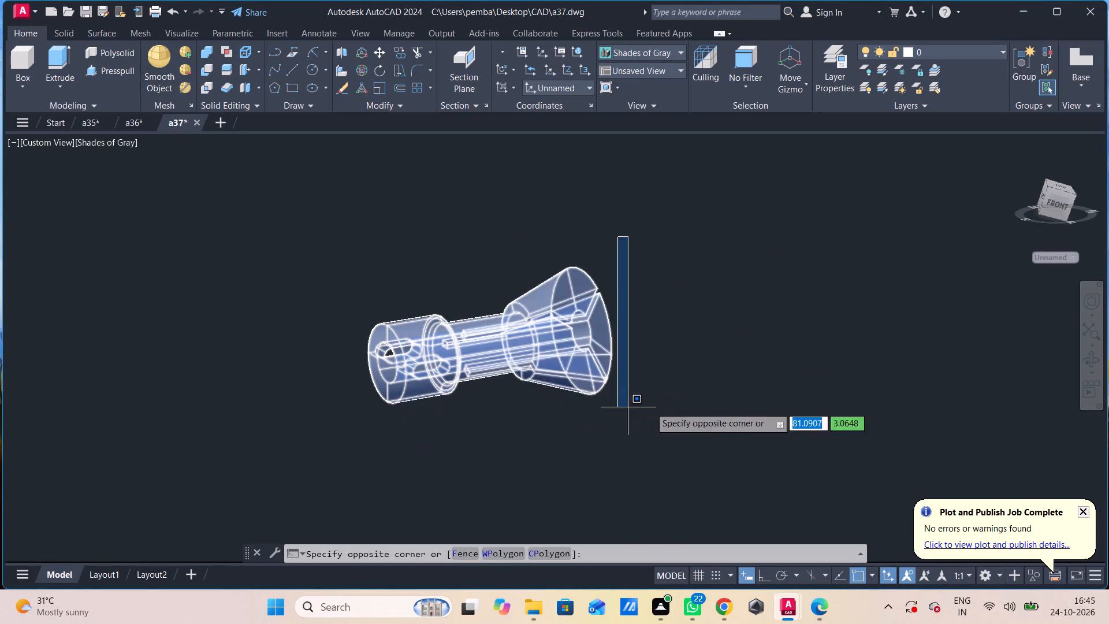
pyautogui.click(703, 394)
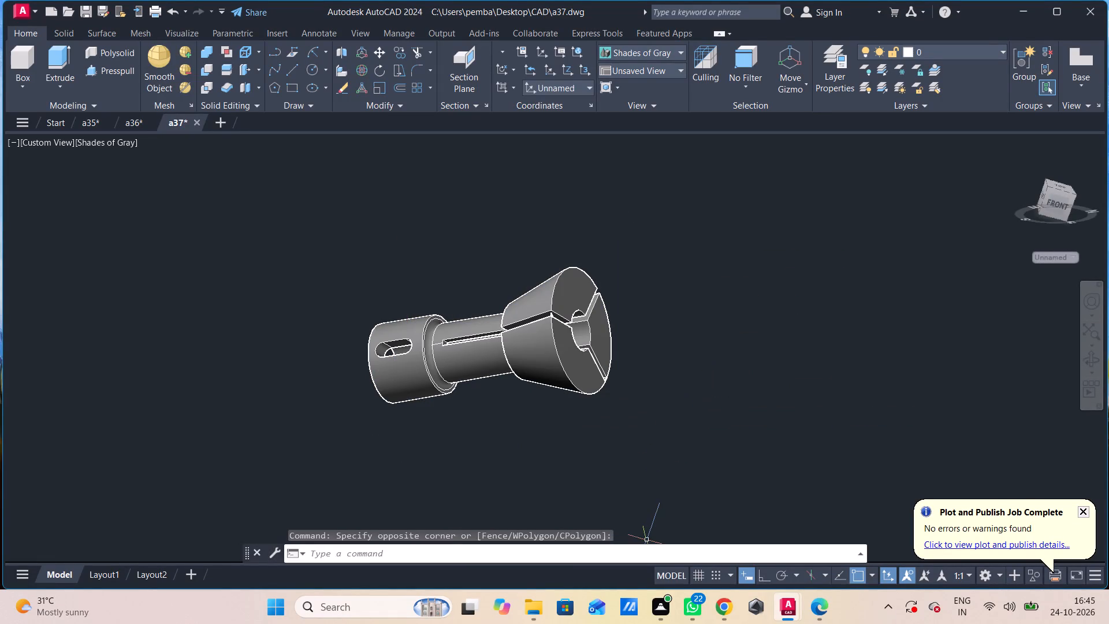